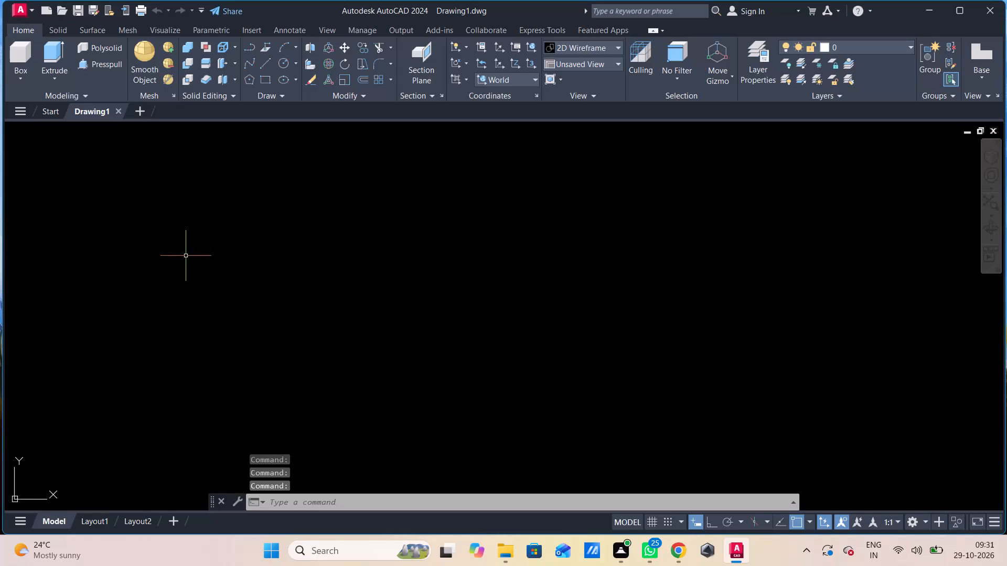
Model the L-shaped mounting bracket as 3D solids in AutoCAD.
Save the new drawing as s6 in the CAD folder on the Desktop.
{"action": "key", "text": "ctrl+s"}
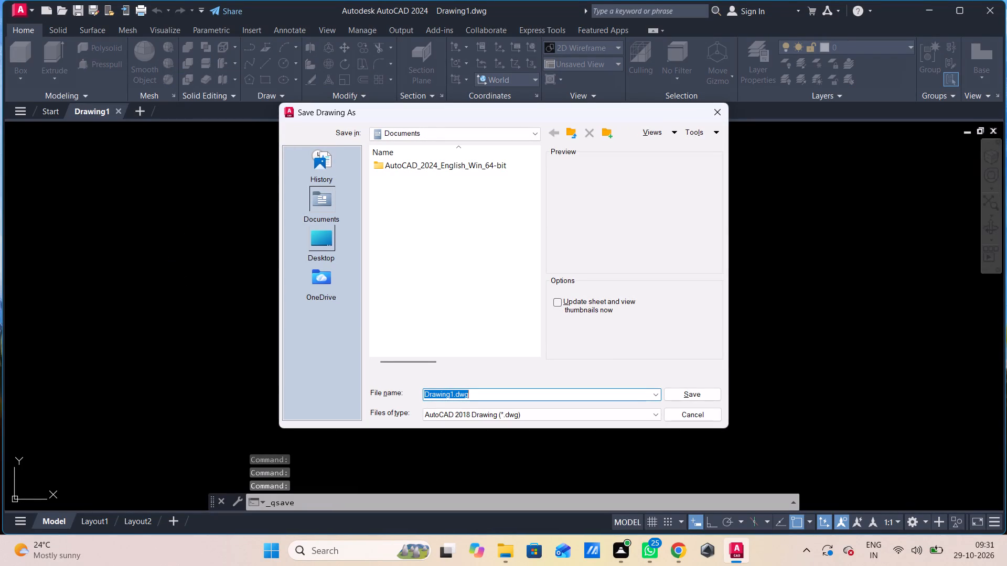
{"action": "double_click", "coordinate": [331, 233]}
{"action": "double_click", "coordinate": [425, 312]}
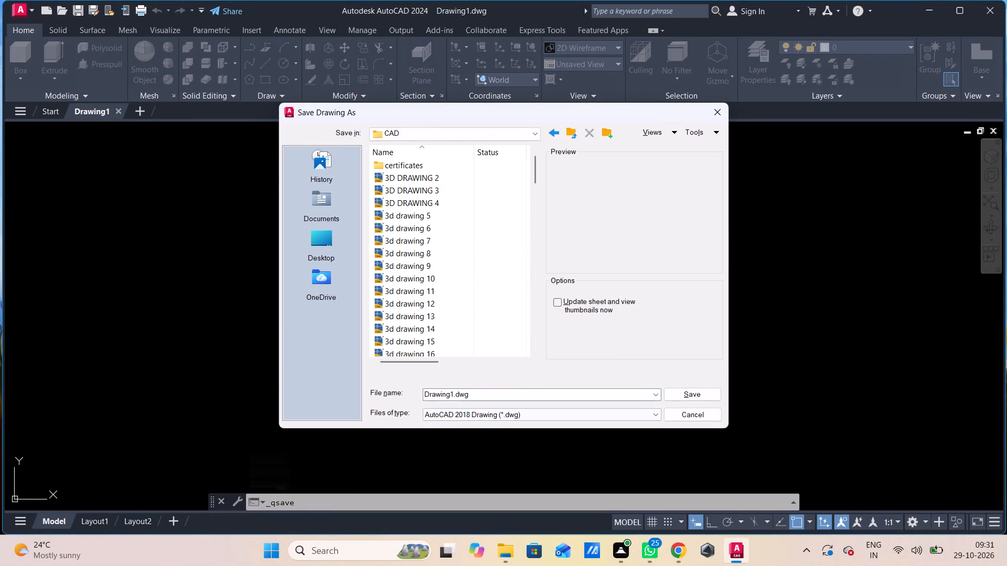
{"action": "left_click_drag", "start_coordinate": [487, 393], "coordinate": [6, 388]}
{"action": "type", "text": "s6"}
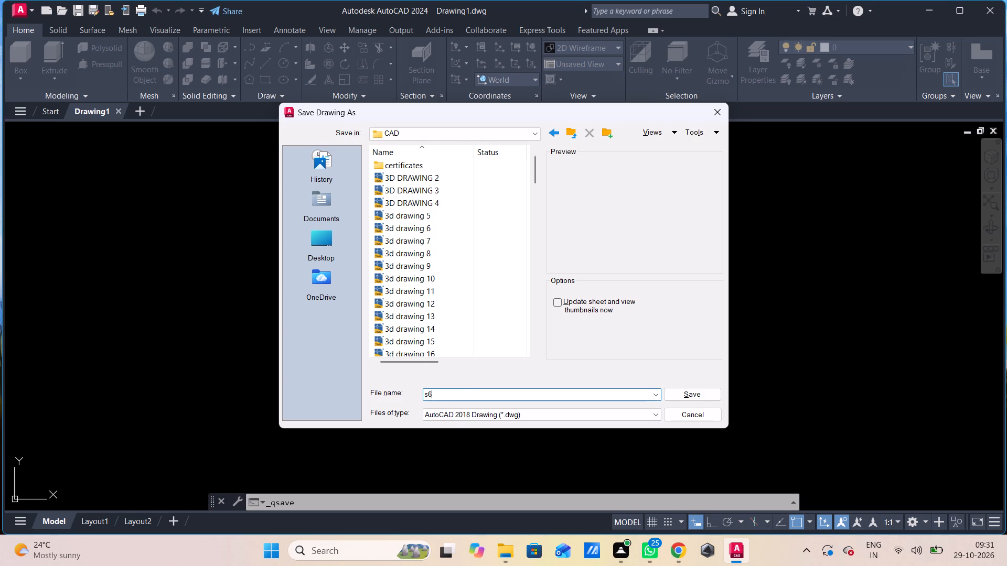
{"action": "left_click", "coordinate": [683, 392]}
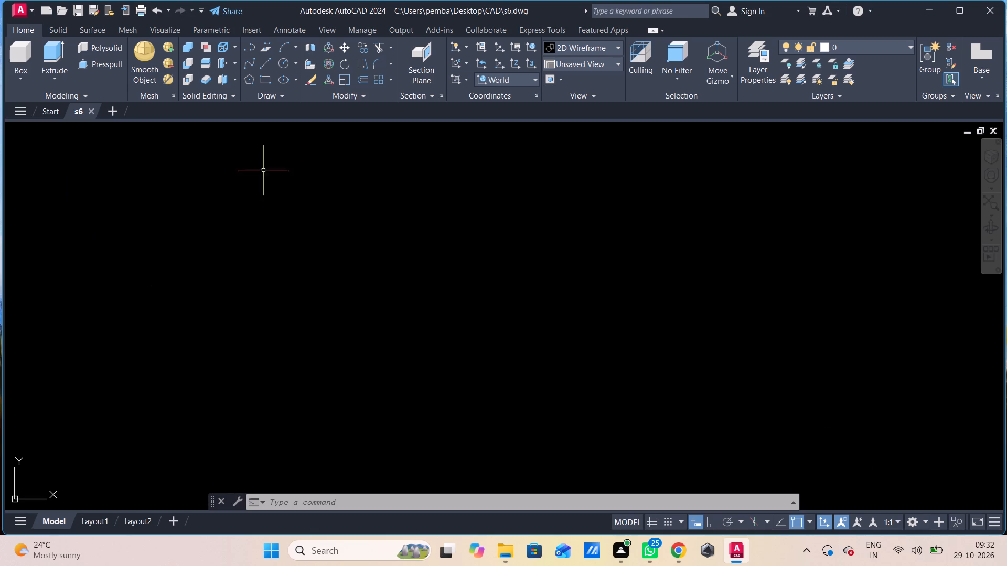
Turn on the grid display and Ortho mode for the drawing.
{"action": "left_click", "coordinate": [646, 520]}
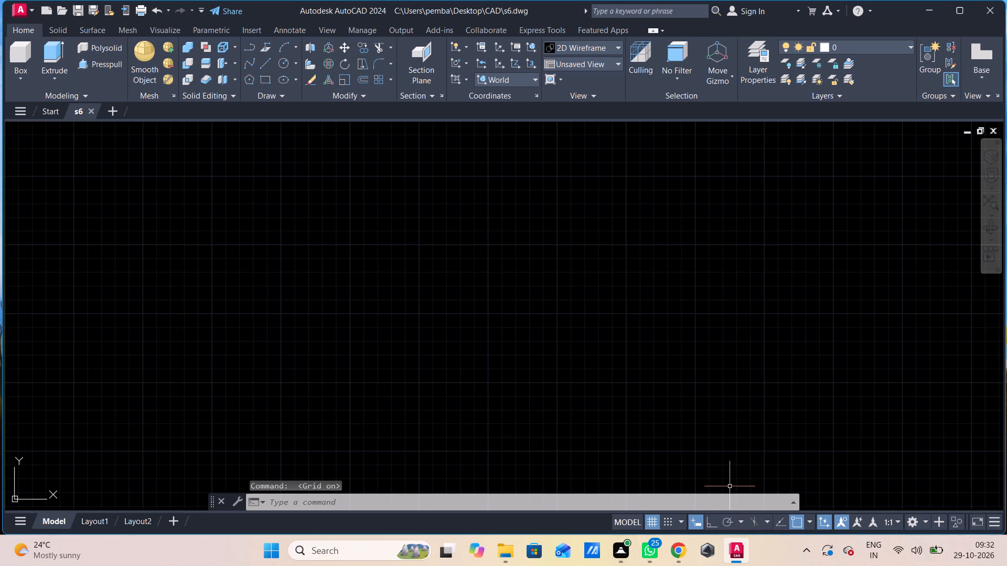
{"action": "left_click", "coordinate": [713, 528]}
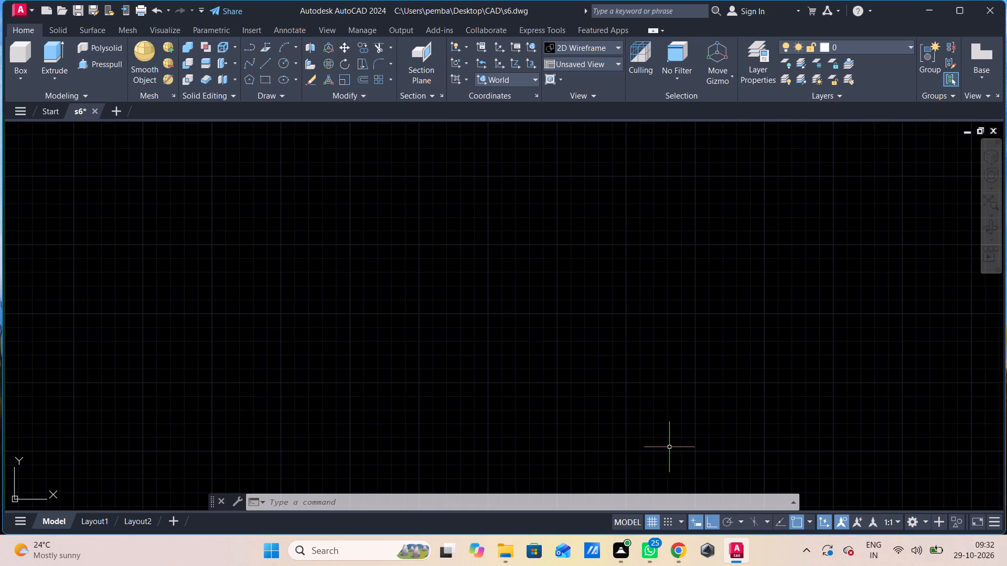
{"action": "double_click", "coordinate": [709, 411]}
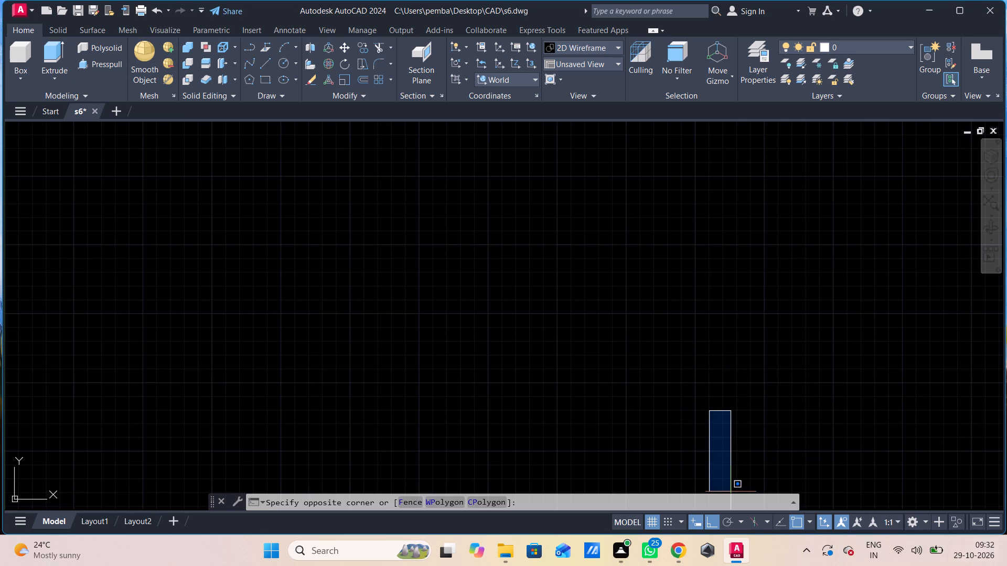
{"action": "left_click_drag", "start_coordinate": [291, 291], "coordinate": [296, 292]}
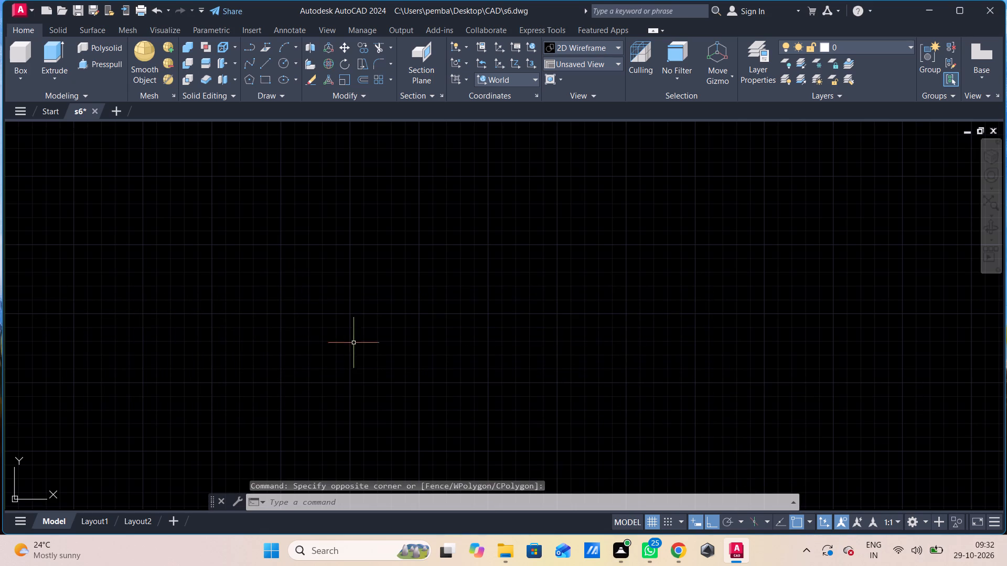
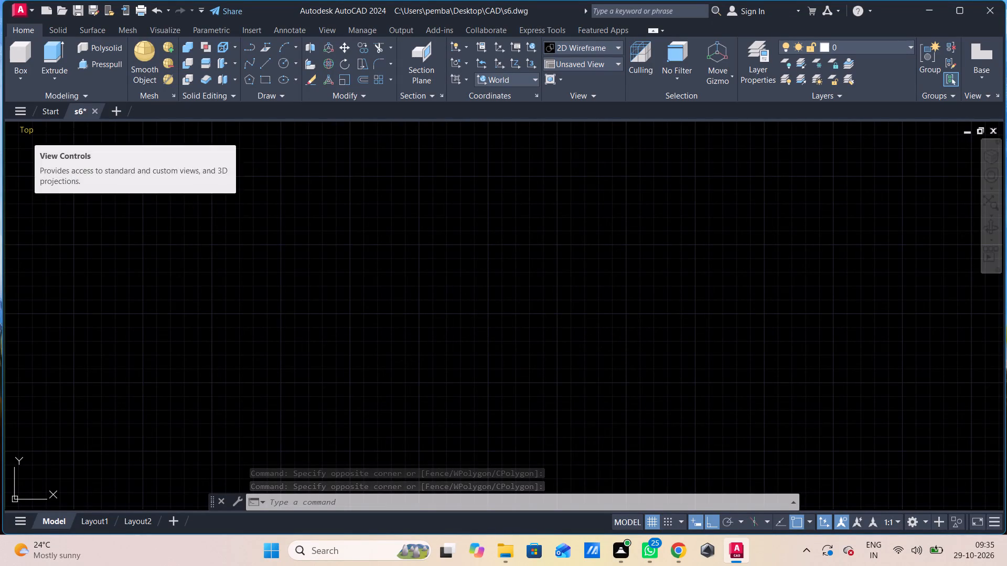
Switch the drawing to the Front view.
{"action": "left_click", "coordinate": [31, 128]}
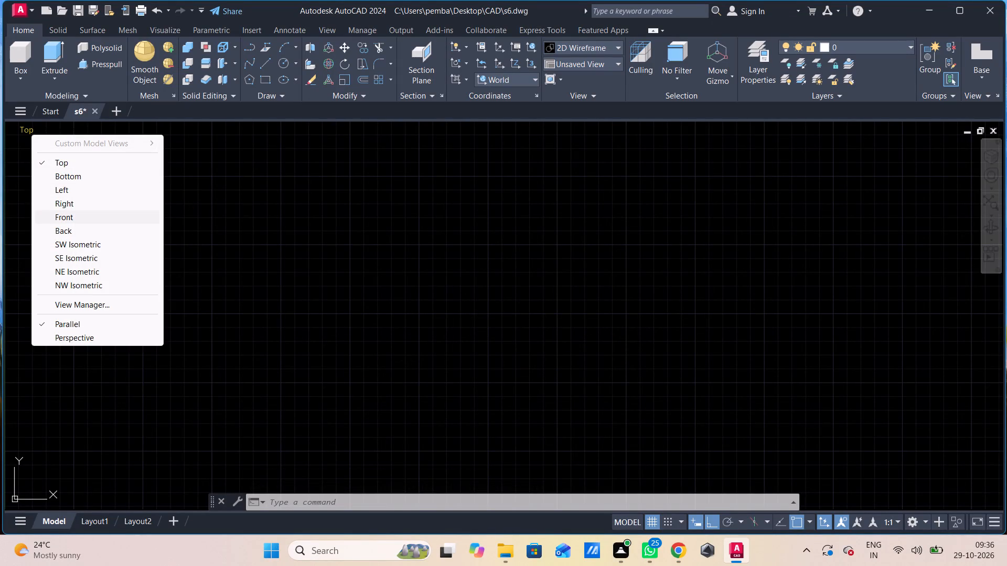
{"action": "left_click", "coordinate": [70, 222]}
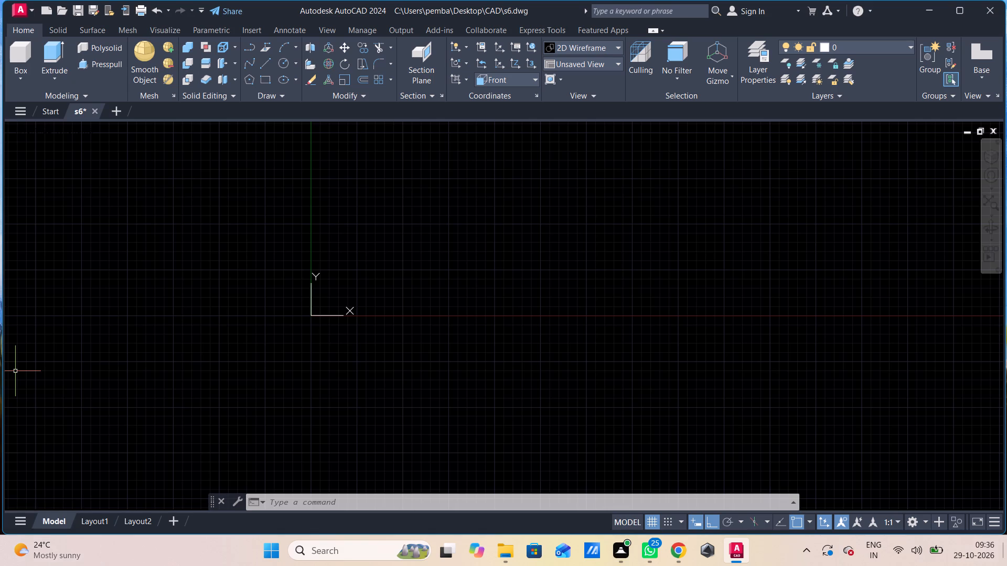
Draw a closed rectangle 100 wide and 20 high with the Line command.
{"action": "middle_click_drag", "start_coordinate": [710, 263], "coordinate": [483, 351]}
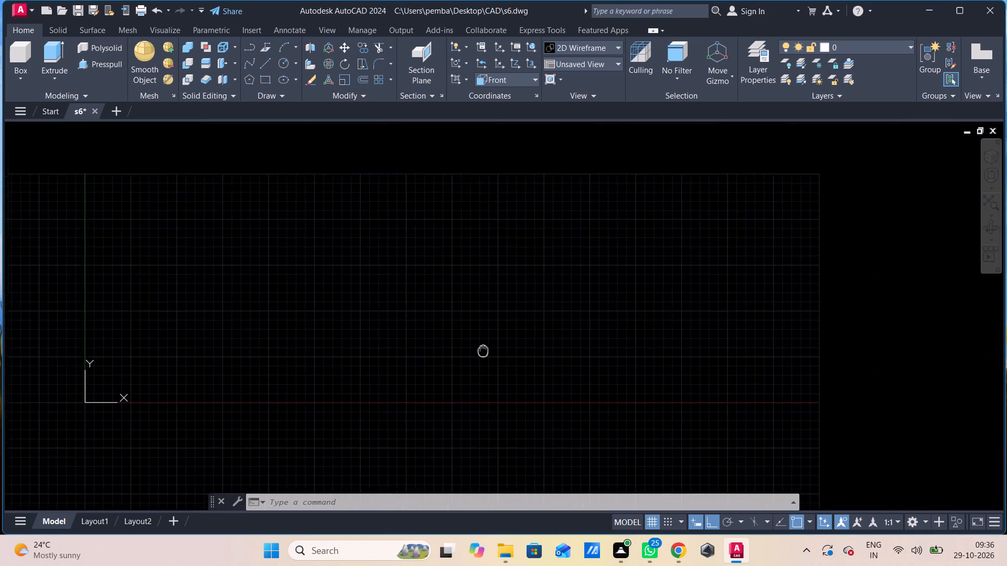
{"action": "middle_click_drag", "start_coordinate": [483, 351], "coordinate": [408, 453]}
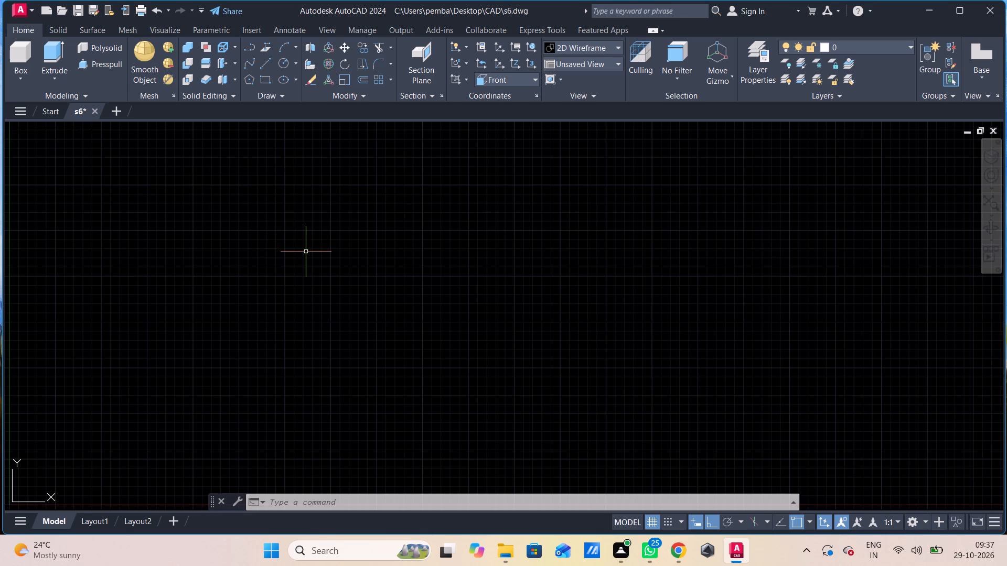
{"action": "key", "text": "l"}
{"action": "key", "text": "Return"}
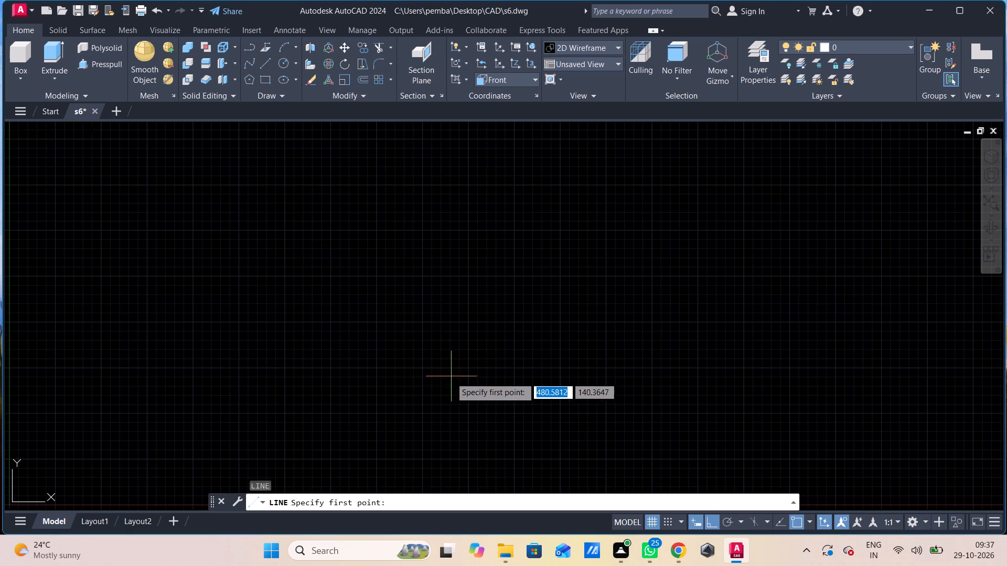
{"action": "left_click", "coordinate": [436, 384]}
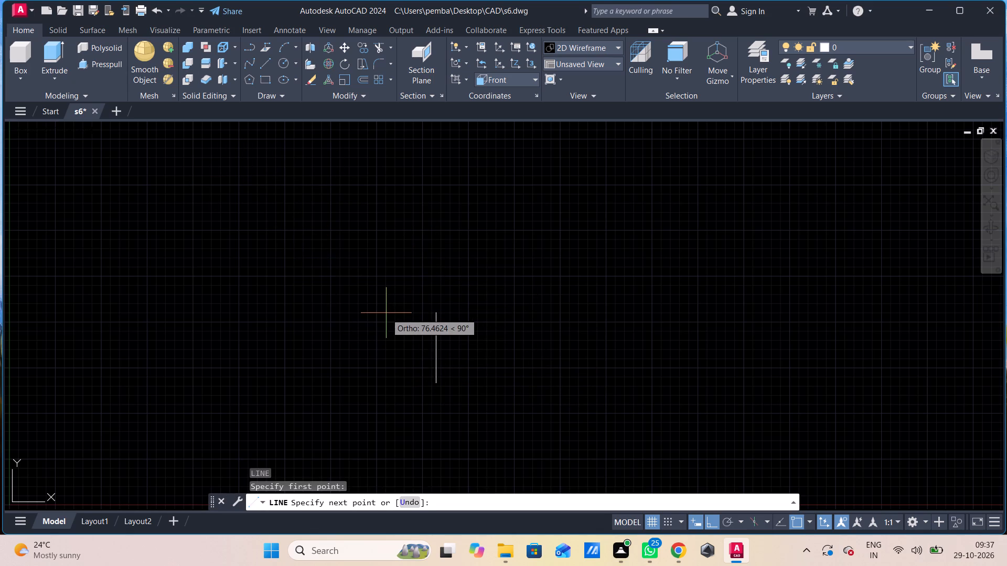
{"action": "type", "text": "20"}
{"action": "key", "text": "Return"}
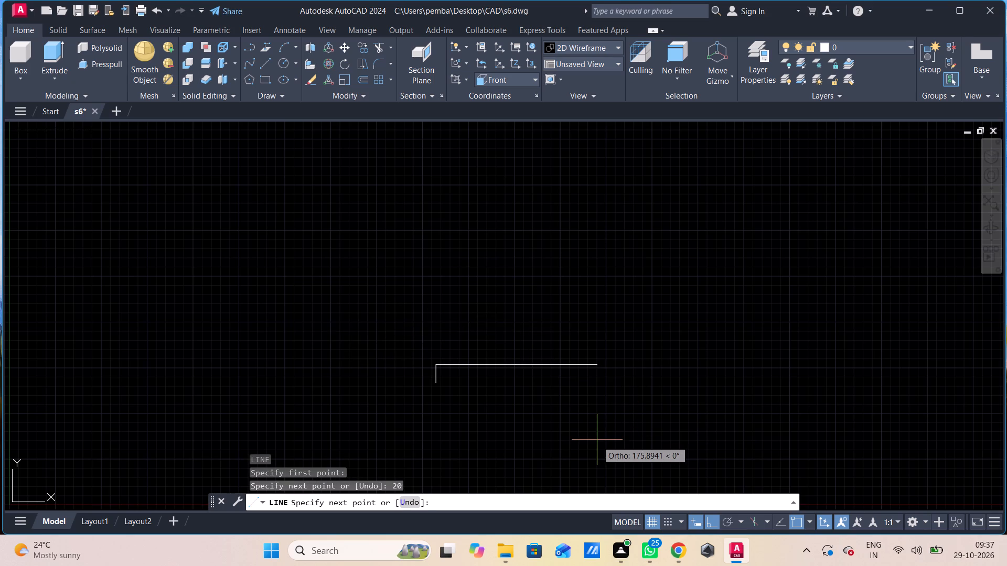
{"action": "type", "text": "100"}
{"action": "key", "text": "Return"}
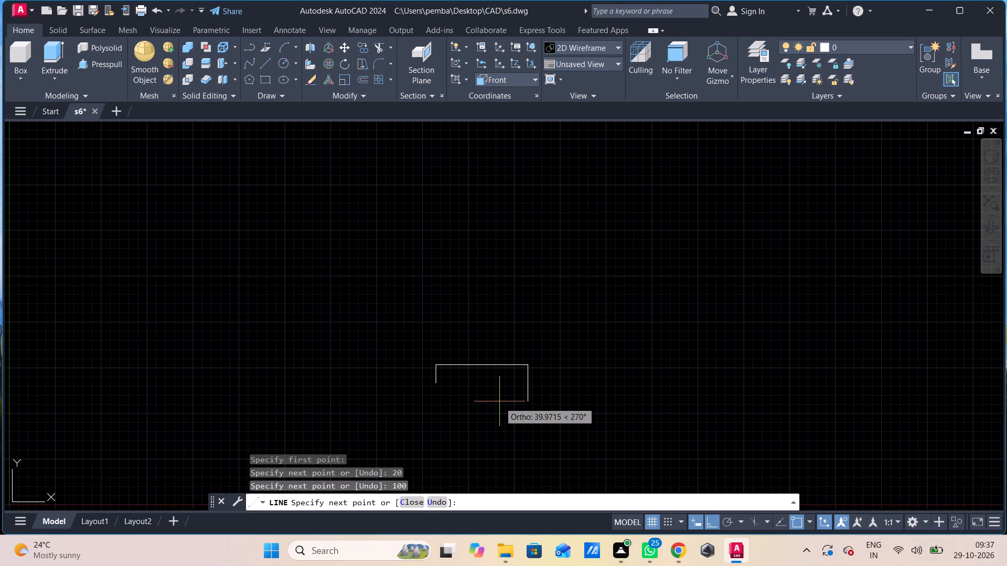
{"action": "type", "text": "20"}
{"action": "key", "text": "Return"}
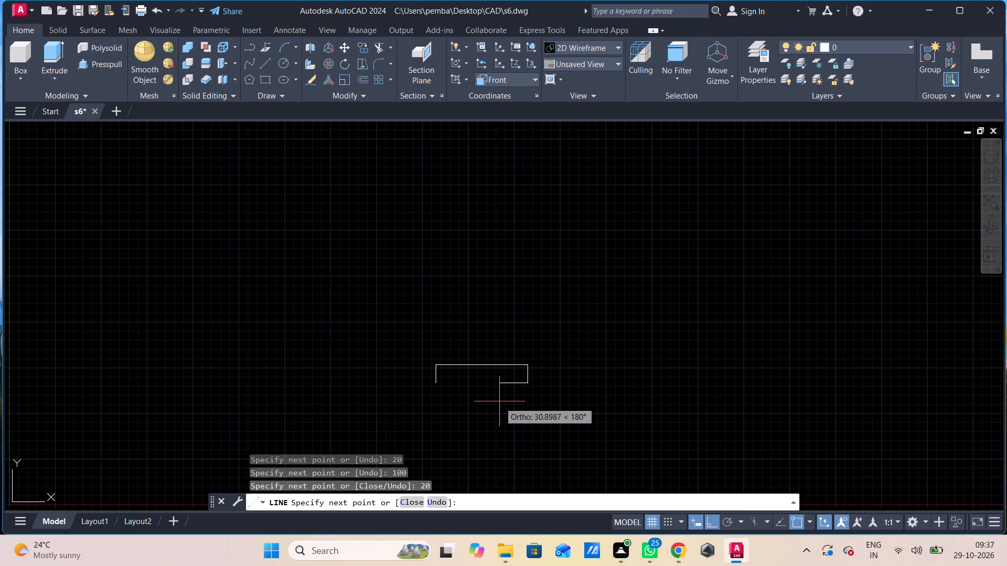
{"action": "left_click", "coordinate": [431, 387]}
{"action": "key", "text": "Escape"}
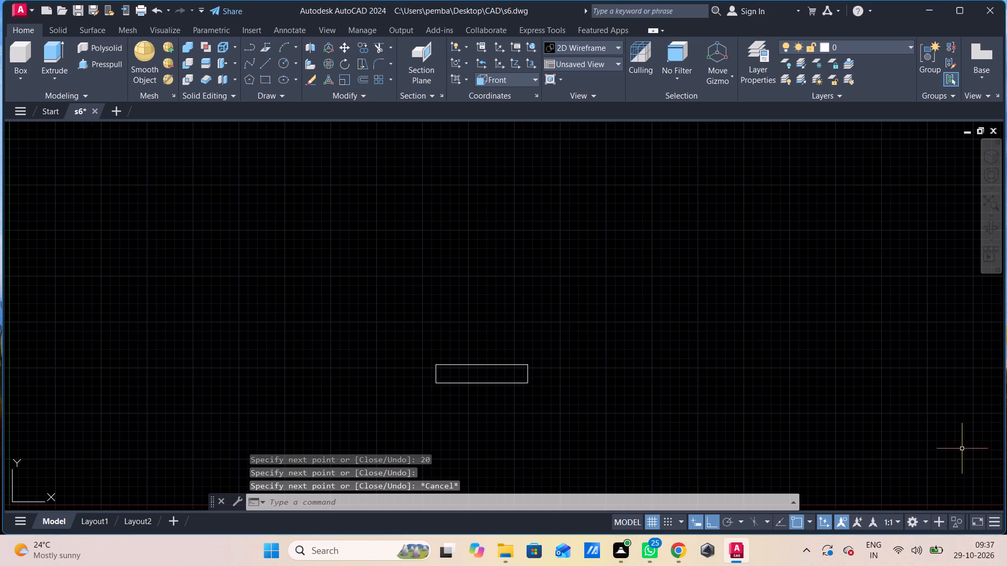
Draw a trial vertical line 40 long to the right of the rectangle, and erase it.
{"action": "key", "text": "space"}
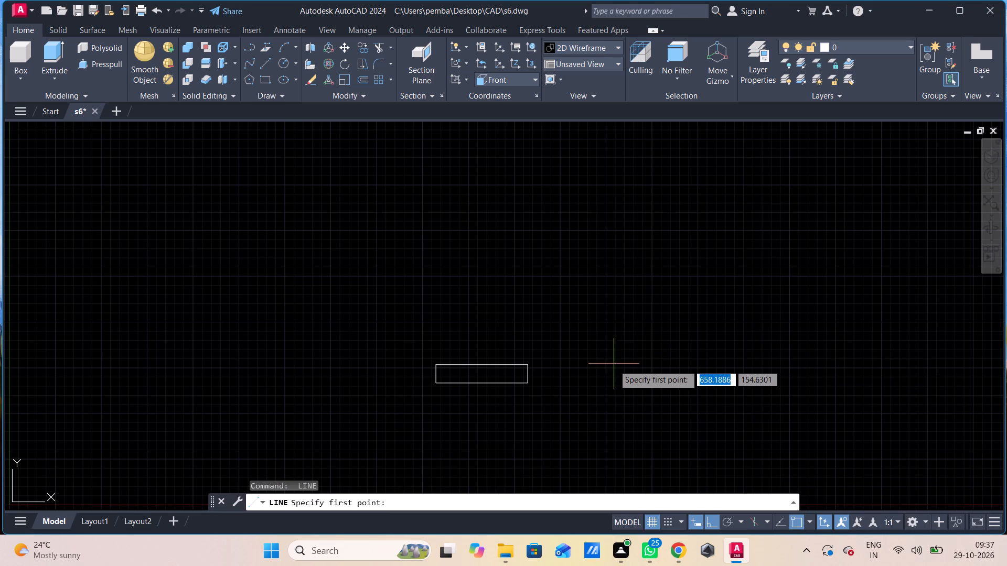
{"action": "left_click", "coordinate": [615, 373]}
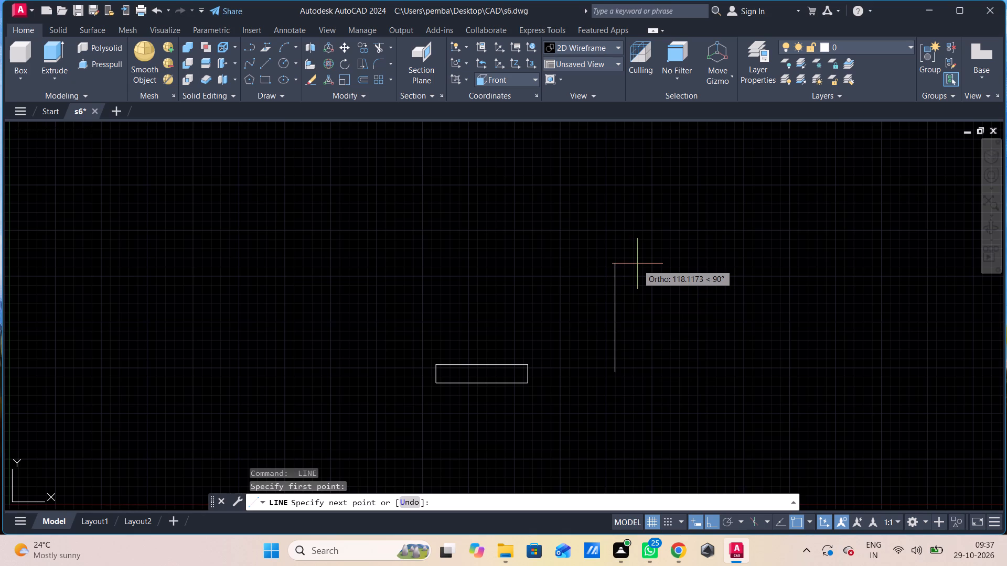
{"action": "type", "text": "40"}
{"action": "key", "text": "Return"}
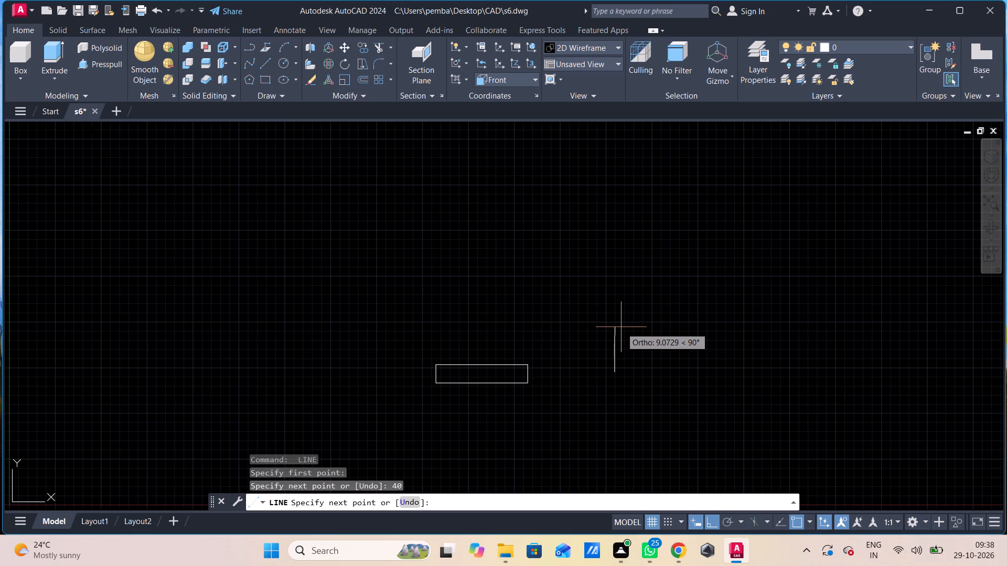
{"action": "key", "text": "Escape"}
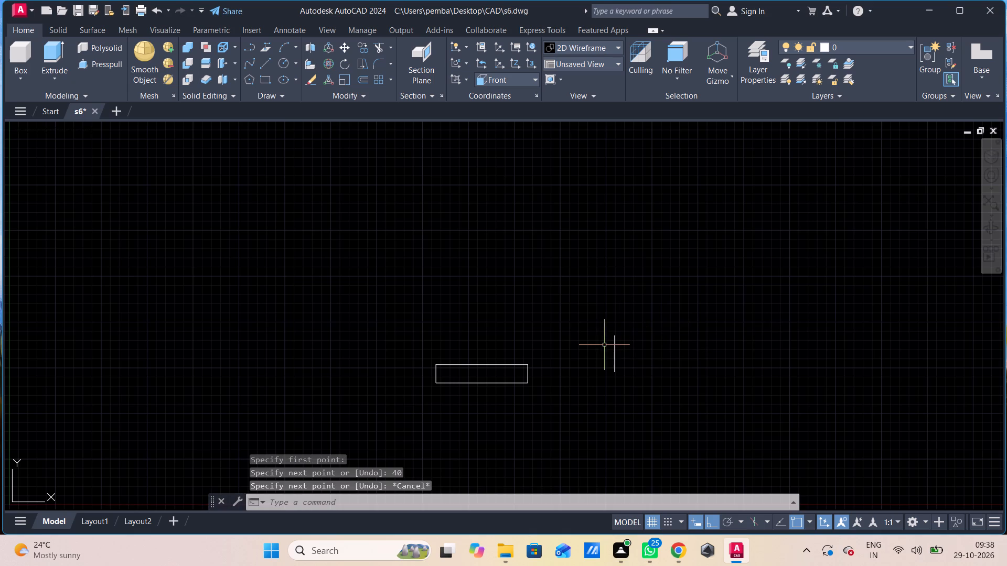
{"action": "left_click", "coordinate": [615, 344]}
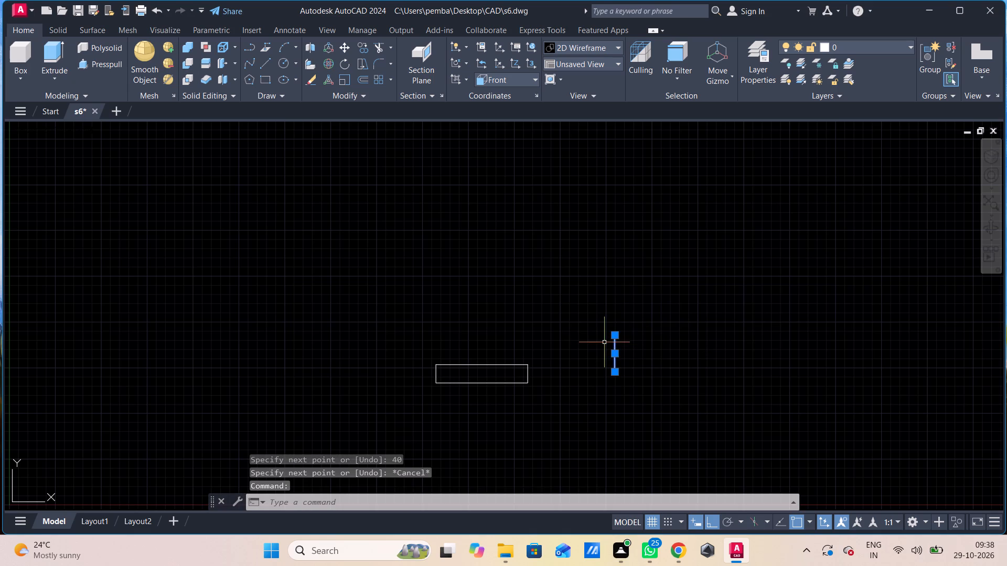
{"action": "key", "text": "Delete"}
Draw two concentric circles of radius 30 and radius 12, above and to the right of the rectangle.
{"action": "type", "text": "c"}
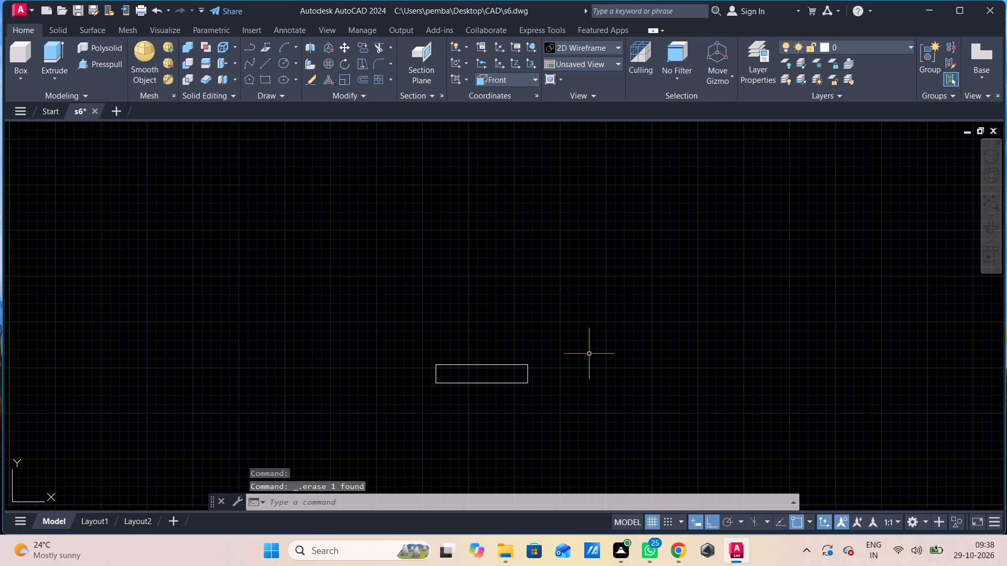
{"action": "key", "text": "space"}
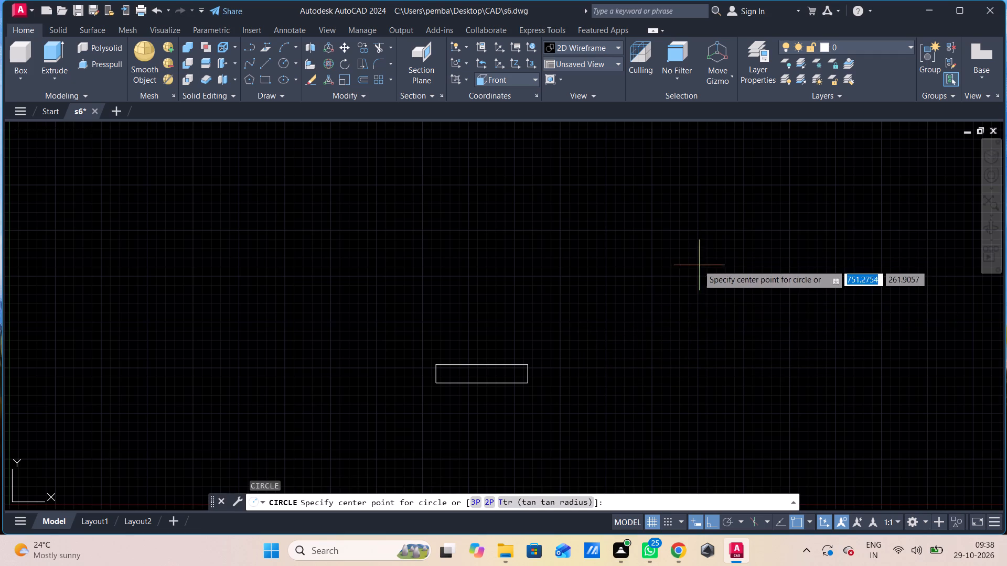
{"action": "left_click", "coordinate": [693, 260]}
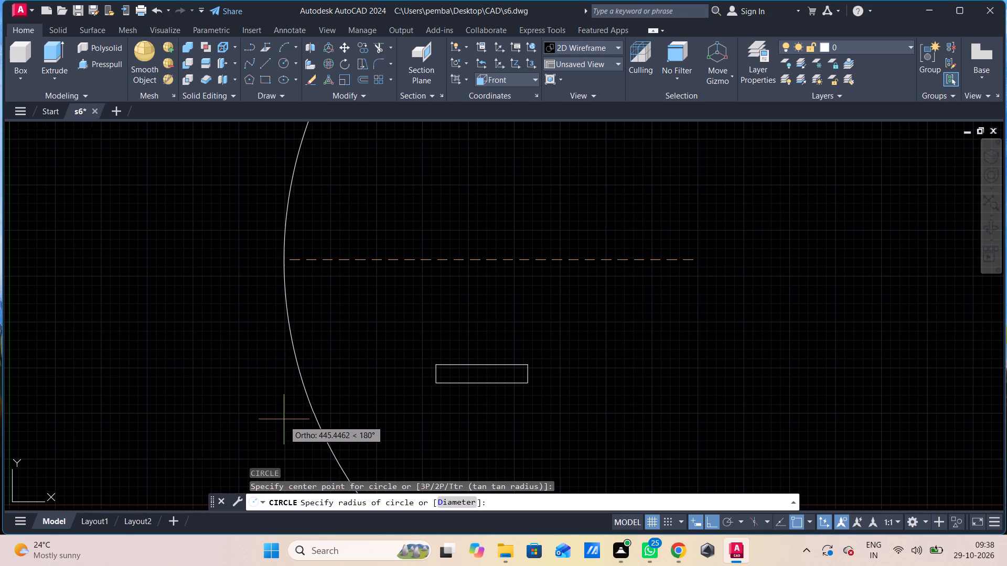
{"action": "type", "text": "30."}
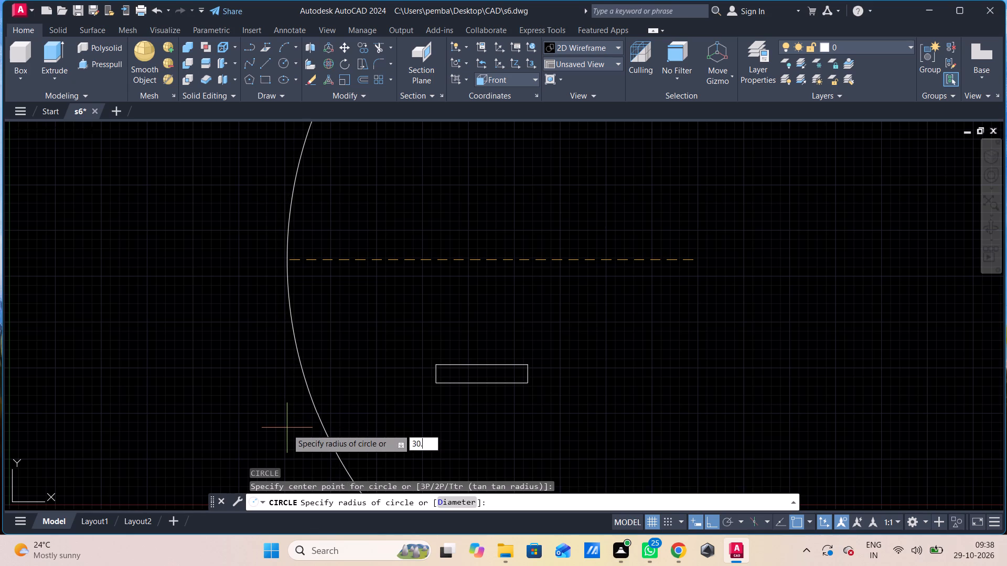
{"action": "key", "text": "BackSpace"}
{"action": "key", "text": "Return"}
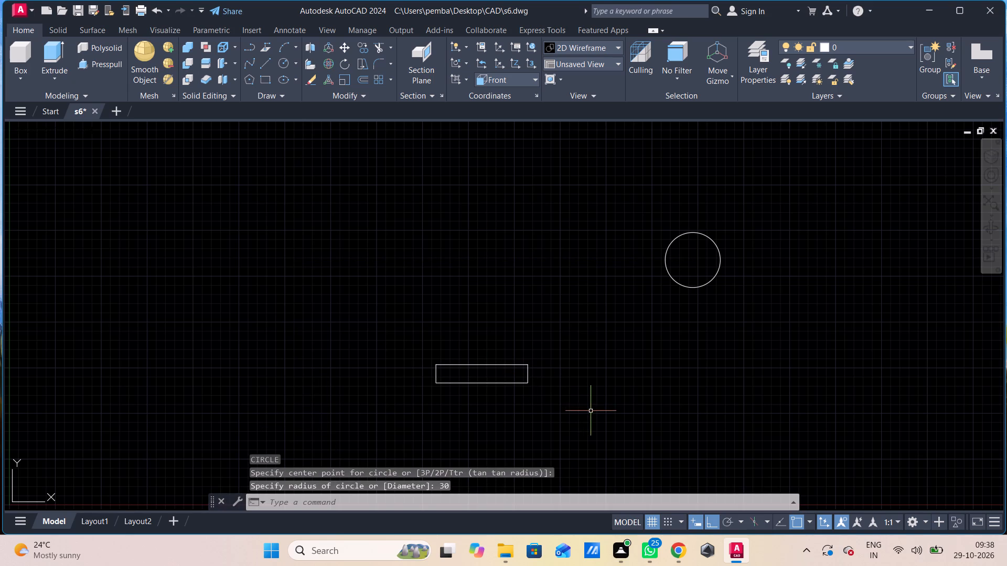
{"action": "key", "text": "space"}
{"action": "left_click", "coordinate": [691, 258]}
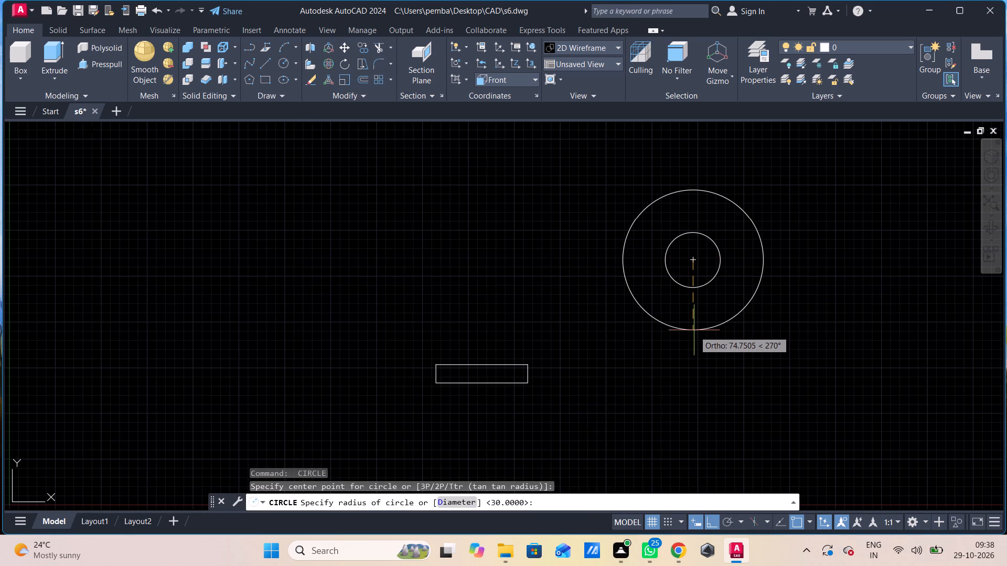
{"action": "type", "text": "12"}
{"action": "key", "text": "Return"}
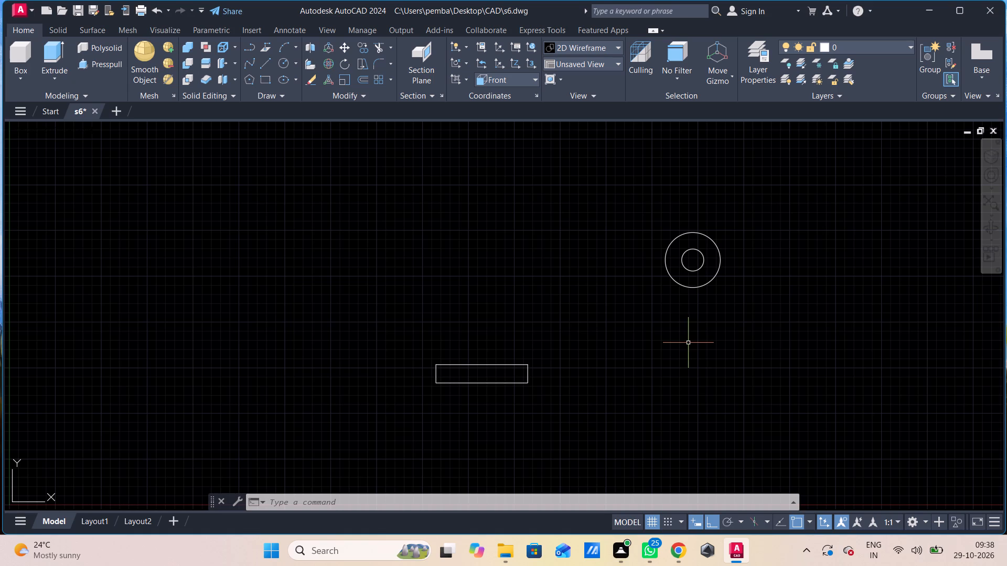
Draw a line 70 down from the outer circle's right quadrant, followed by a freehand horizontal segment to the right.
{"action": "key", "text": "l"}
{"action": "key", "text": "space"}
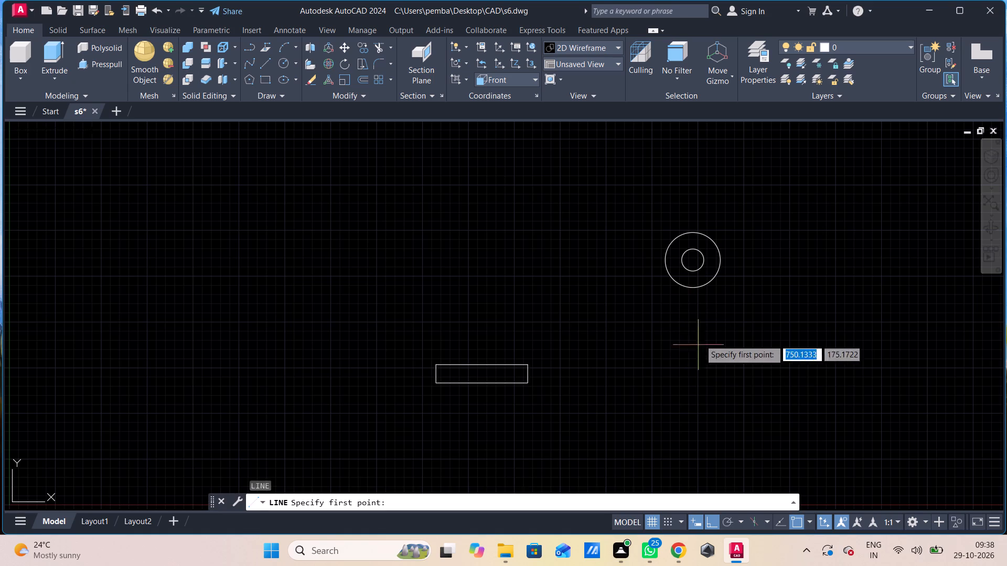
{"action": "left_click", "coordinate": [724, 257]}
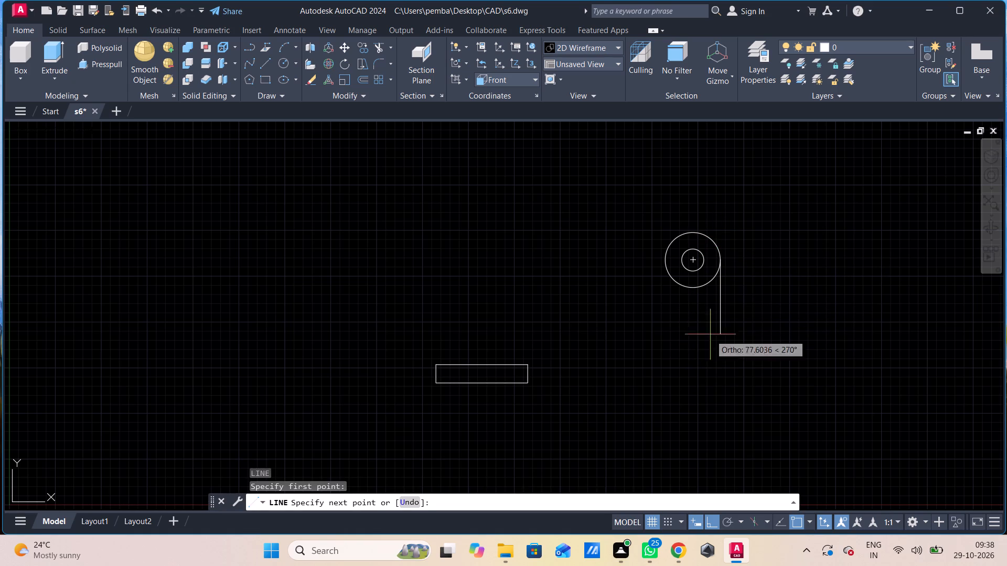
{"action": "type", "text": "70"}
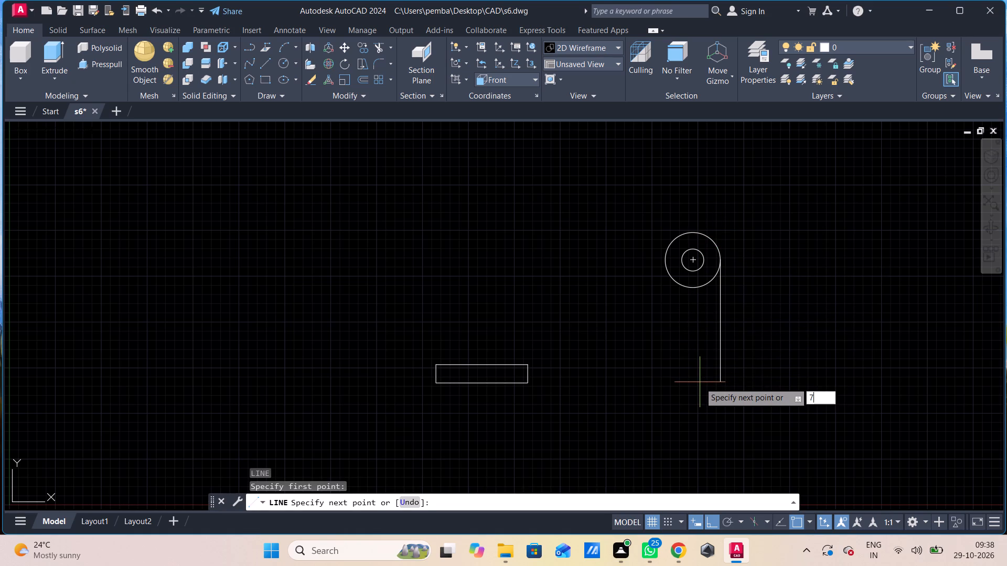
{"action": "key", "text": "Return"}
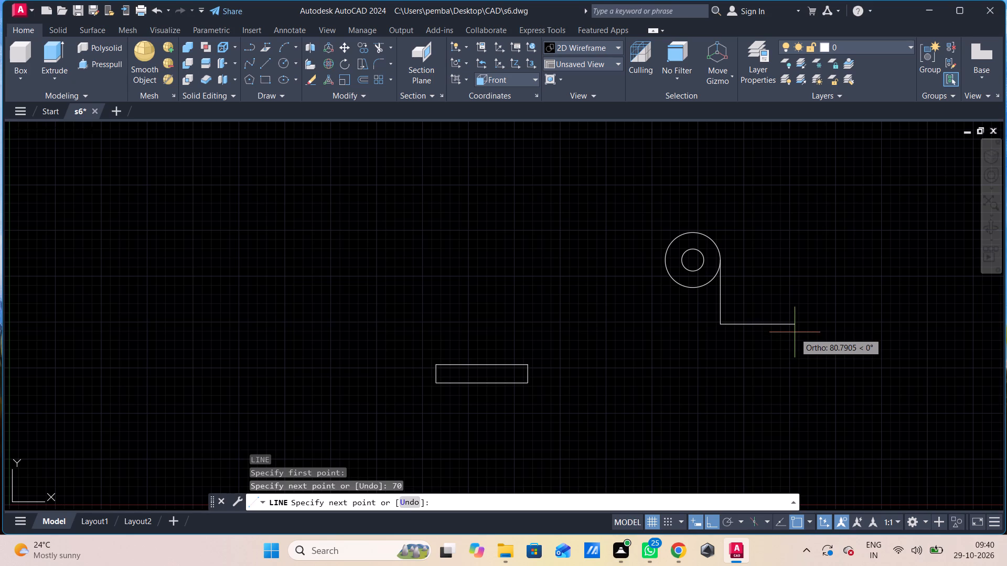
{"action": "left_click", "coordinate": [808, 321]}
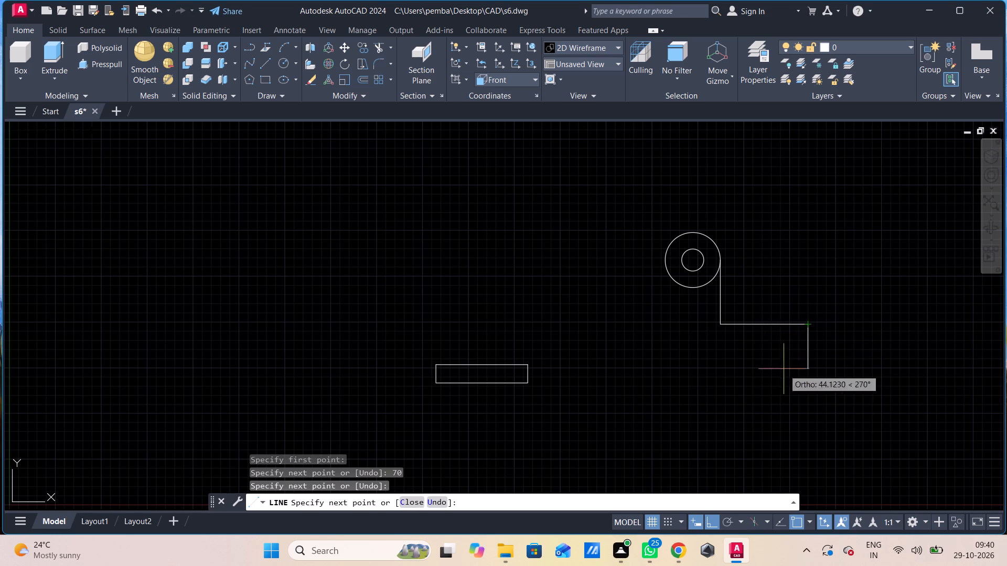
{"action": "key", "text": "Escape"}
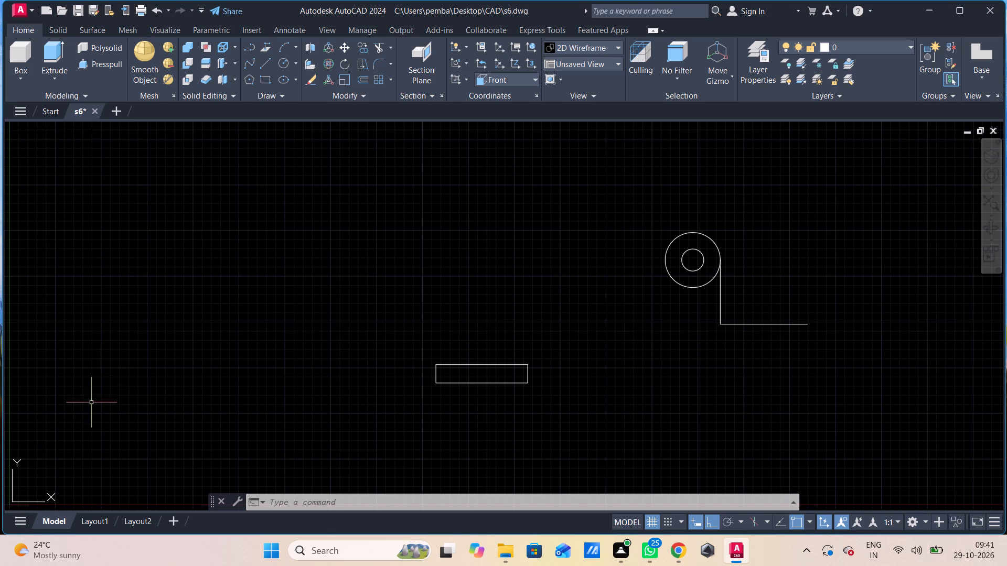
Draw a vertical line 130 down from the centre of the concentric circles.
{"action": "scroll", "coordinate": [92, 136], "scroll_direction": "down", "scroll_amount": 1}
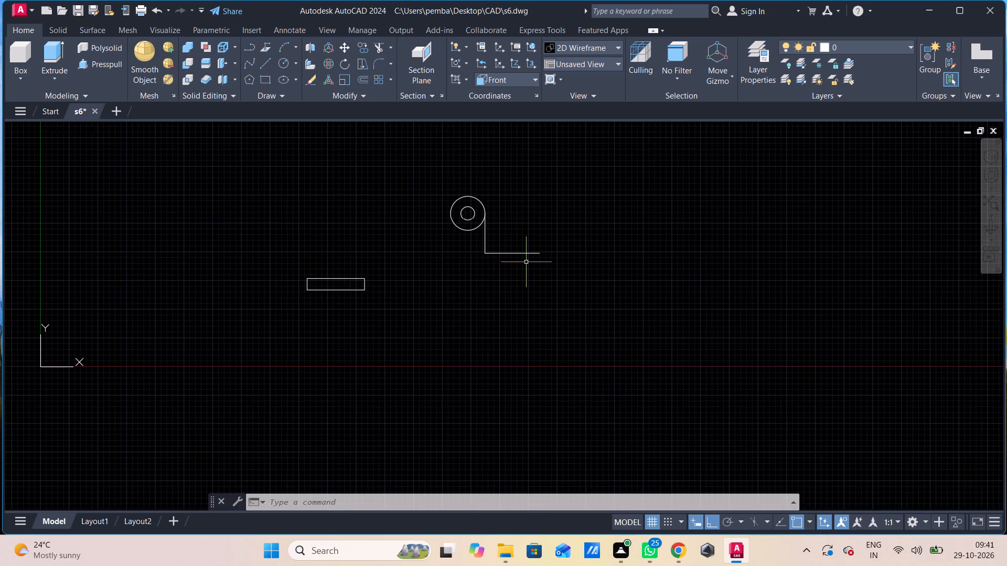
{"action": "scroll", "coordinate": [527, 263], "scroll_direction": "up", "scroll_amount": 2}
{"action": "middle_click_drag", "start_coordinate": [527, 264], "coordinate": [613, 439]}
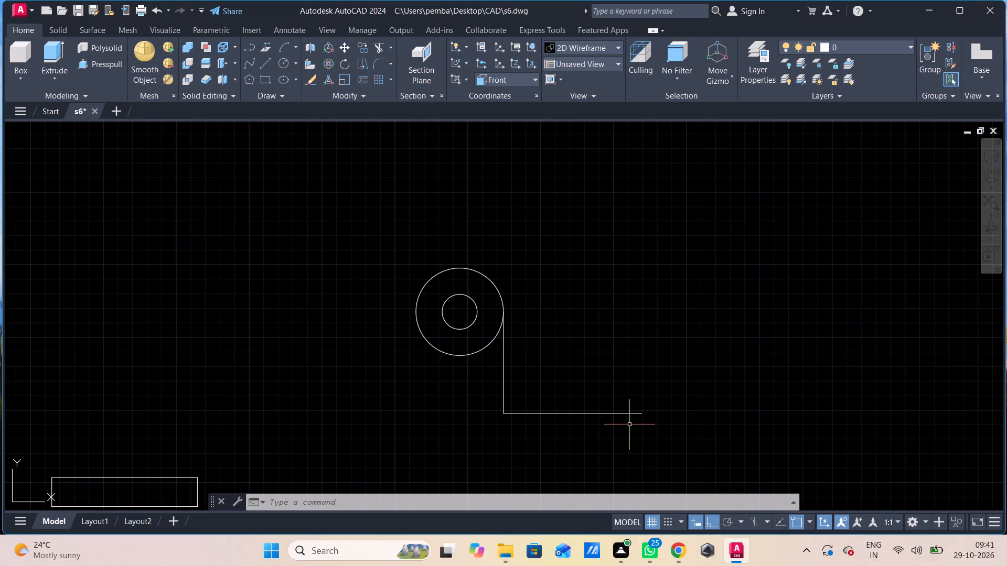
{"action": "key", "text": "l"}
{"action": "key", "text": "Return"}
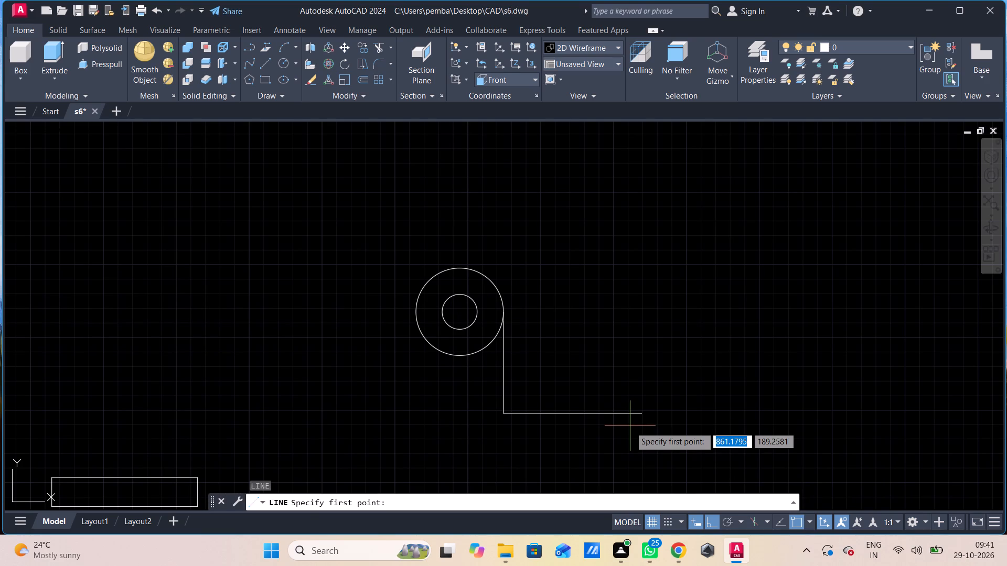
{"action": "left_click", "coordinate": [464, 318]}
{"action": "middle_click_drag", "start_coordinate": [455, 460], "coordinate": [454, 460]}
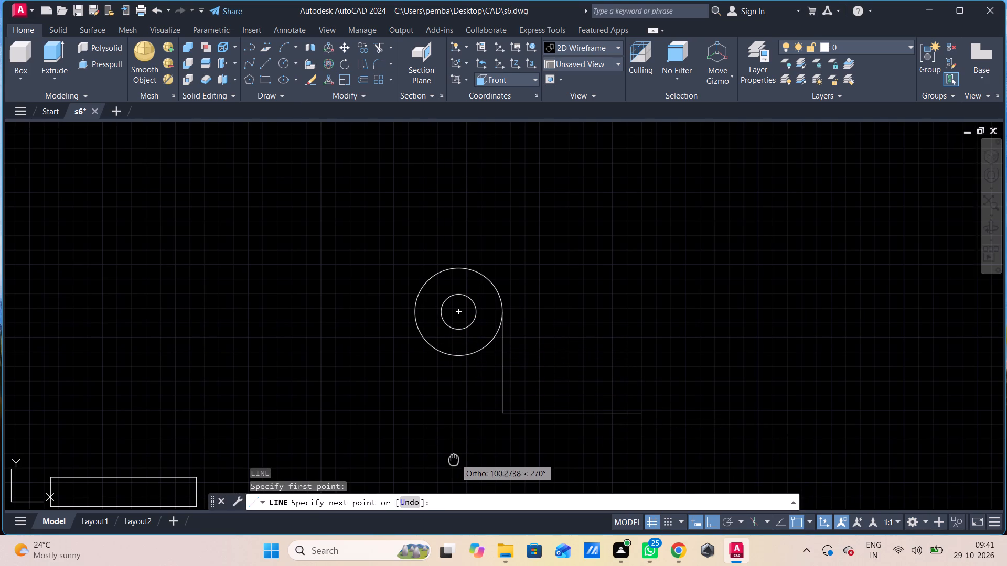
{"action": "middle_click_drag", "start_coordinate": [454, 460], "coordinate": [469, 362]}
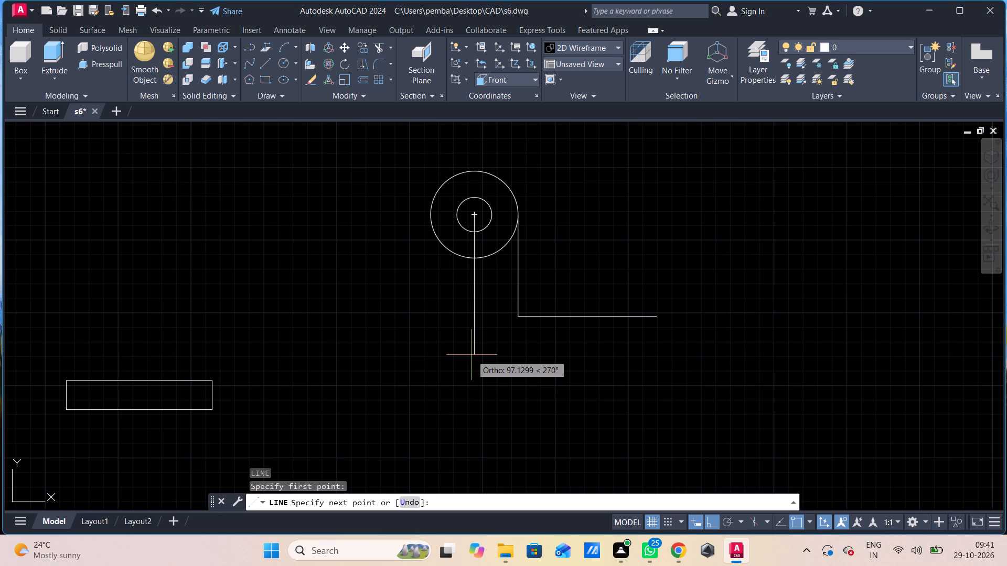
{"action": "type", "text": "130"}
{"action": "key", "text": "Return"}
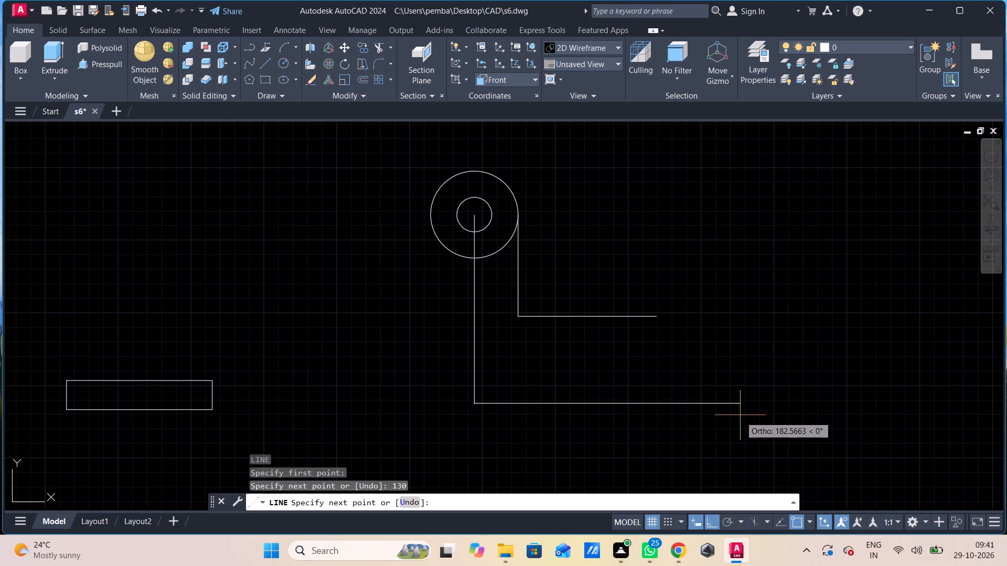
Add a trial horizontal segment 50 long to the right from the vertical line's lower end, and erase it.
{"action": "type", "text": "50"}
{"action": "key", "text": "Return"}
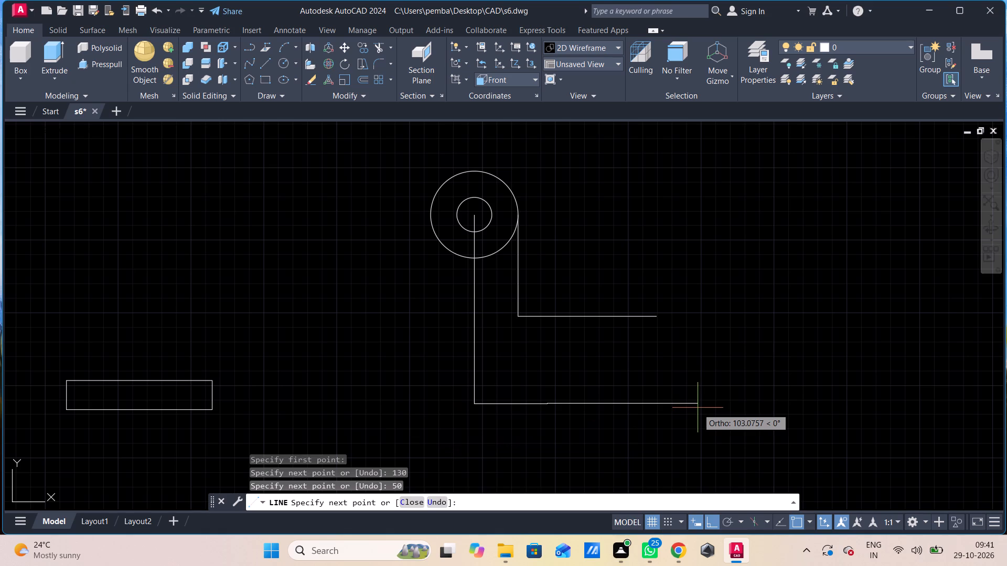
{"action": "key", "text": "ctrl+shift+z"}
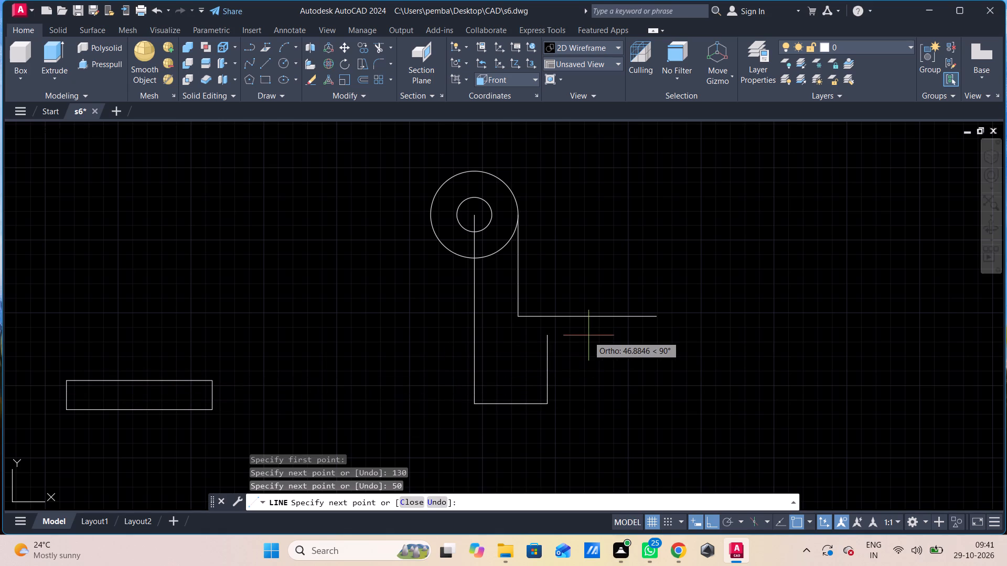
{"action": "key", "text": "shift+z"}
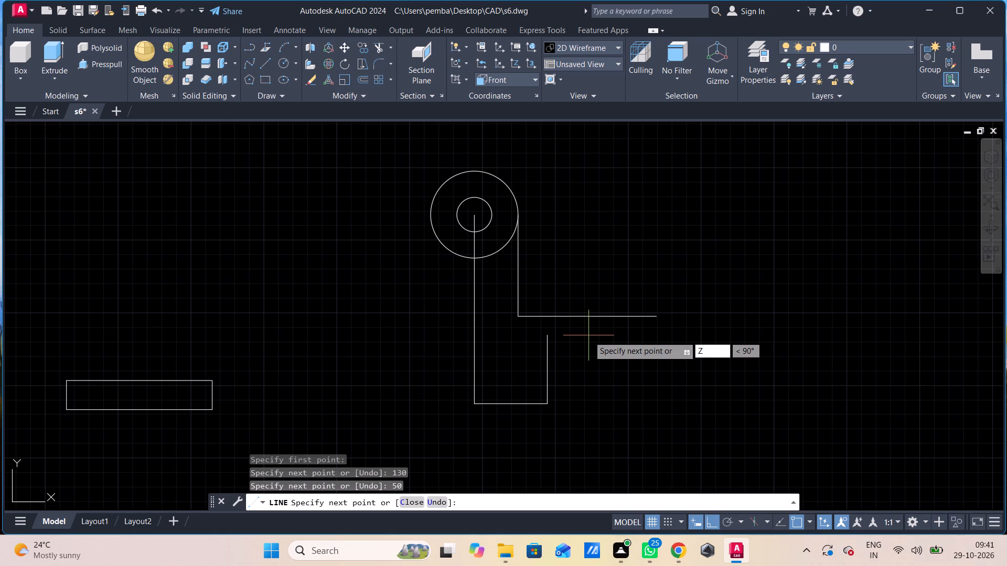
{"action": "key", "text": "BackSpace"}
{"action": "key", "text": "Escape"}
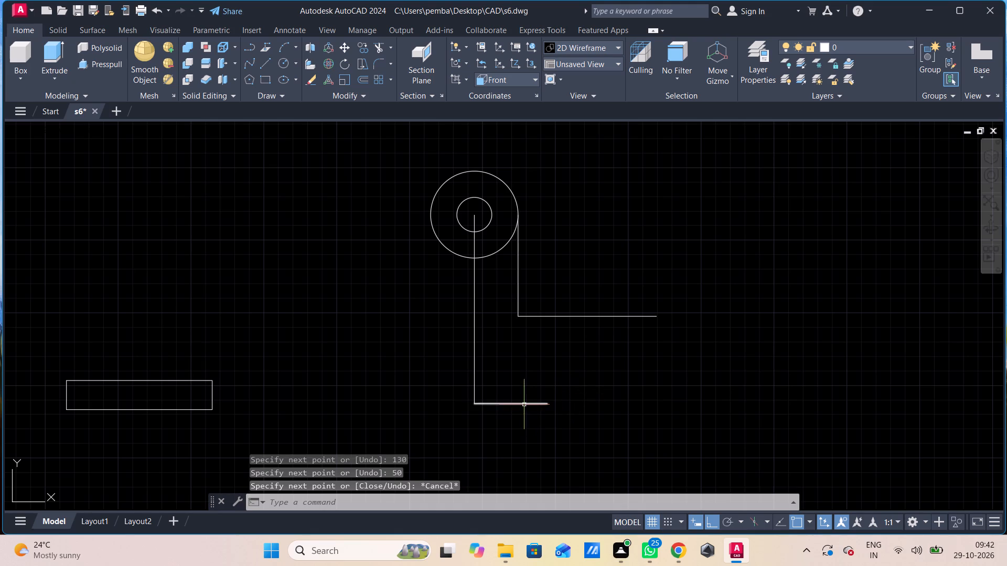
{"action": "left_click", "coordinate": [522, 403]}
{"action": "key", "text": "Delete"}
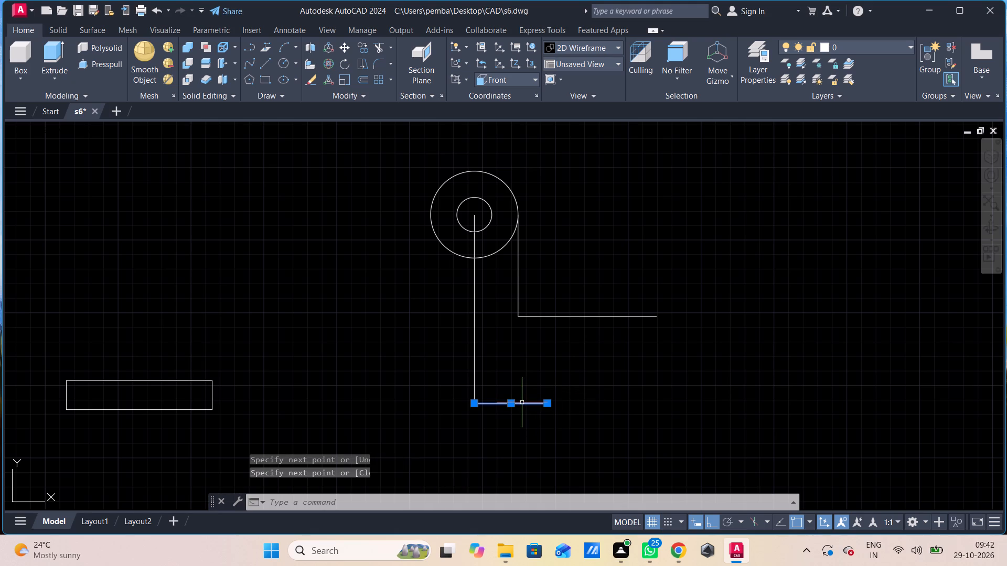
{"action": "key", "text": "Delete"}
Draw a line 75 to the right from the vertical line's lower end, and continue it 60 up to the existing horizontal line.
{"action": "key", "text": "l"}
{"action": "key", "text": "space"}
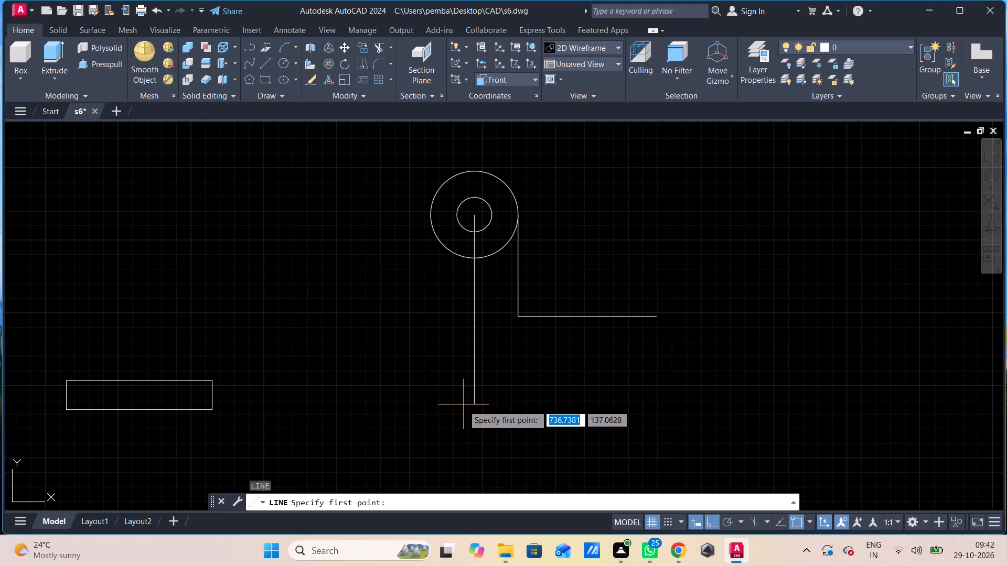
{"action": "left_click", "coordinate": [474, 402]}
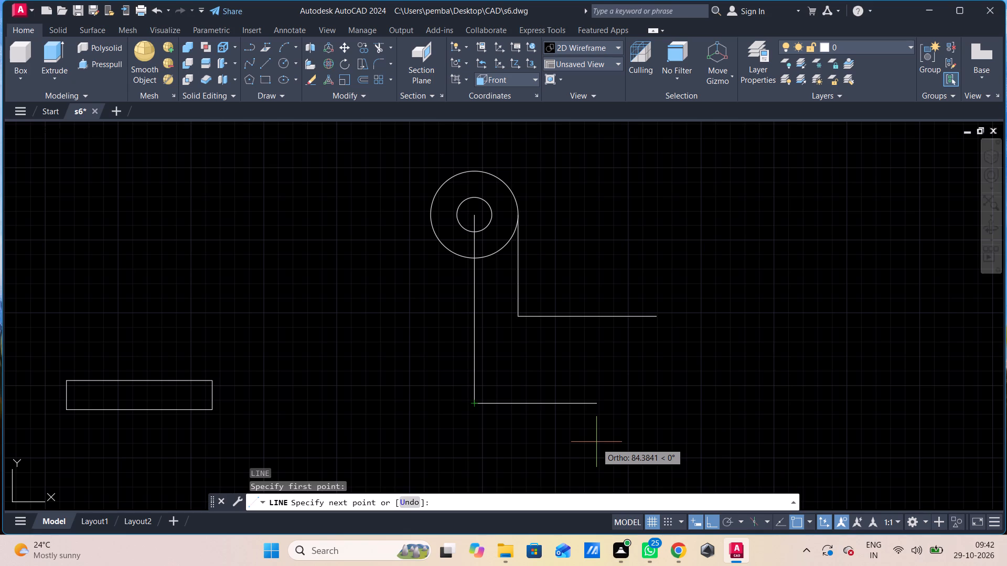
{"action": "type", "text": "75"}
{"action": "key", "text": "Return"}
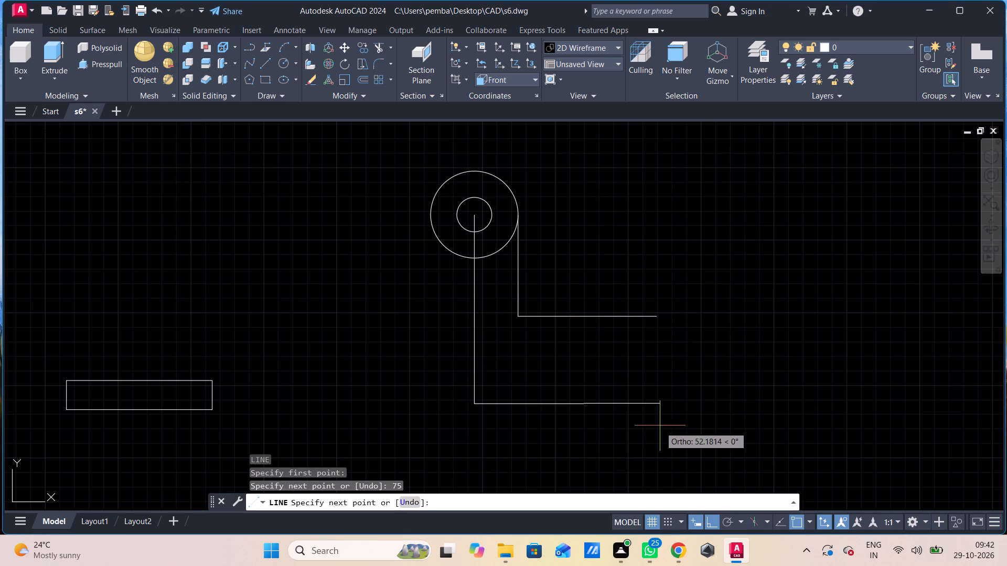
{"action": "left_click", "coordinate": [586, 313]}
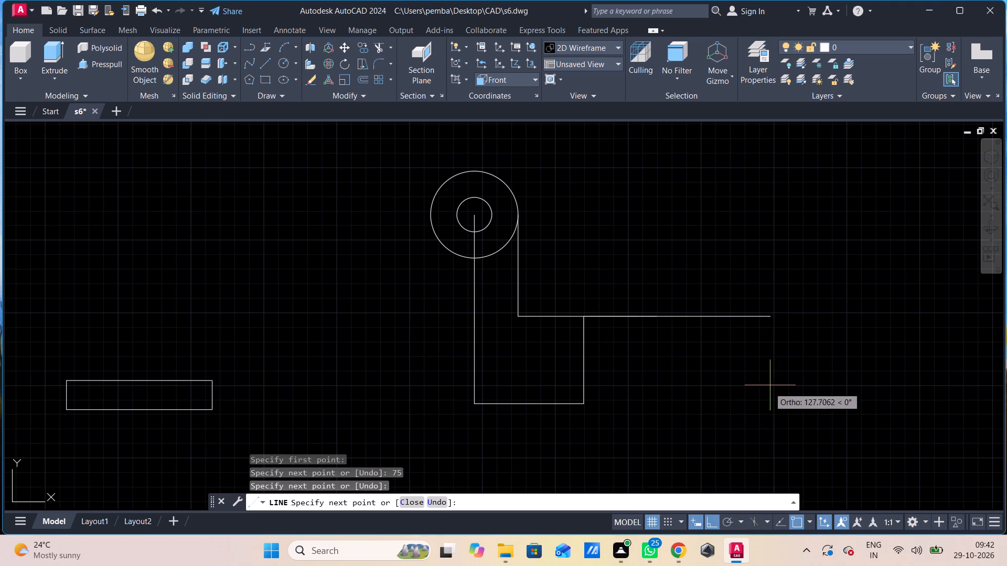
{"action": "key", "text": "Escape"}
Trim the part of the upper horizontal line that overhangs the new vertical side.
{"action": "type", "text": "tr"}
{"action": "key", "text": "space"}
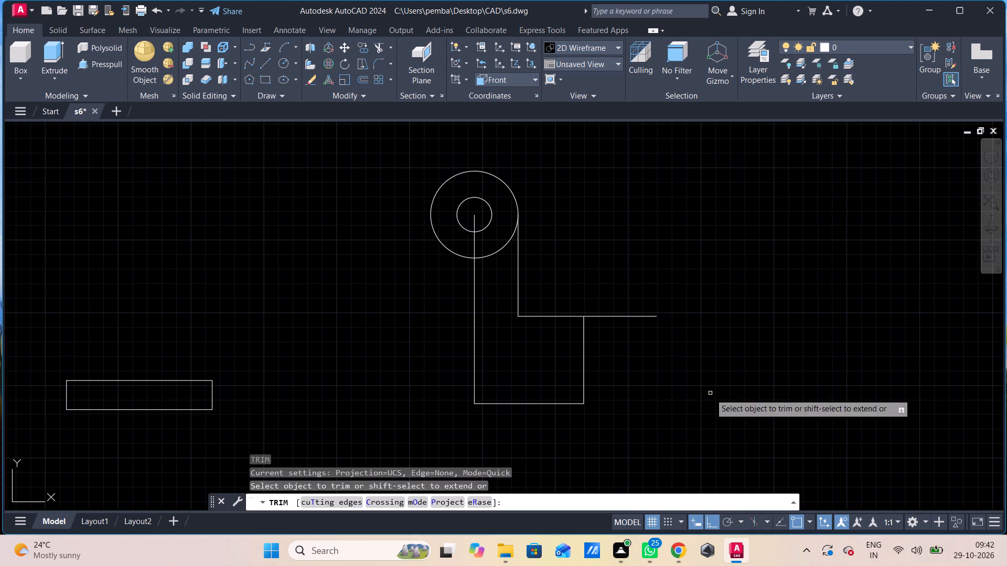
{"action": "left_click", "coordinate": [592, 317]}
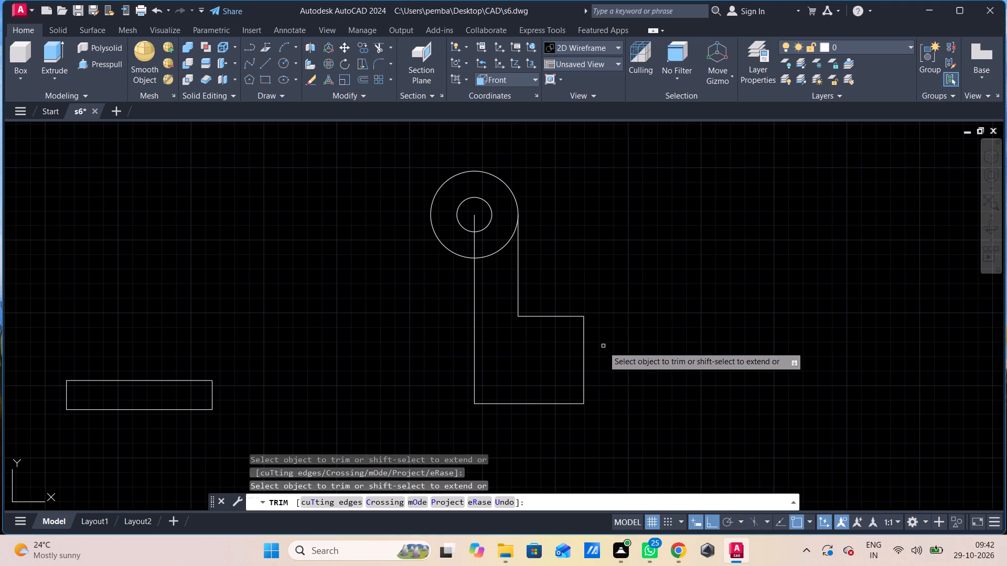
{"action": "key", "text": "Escape"}
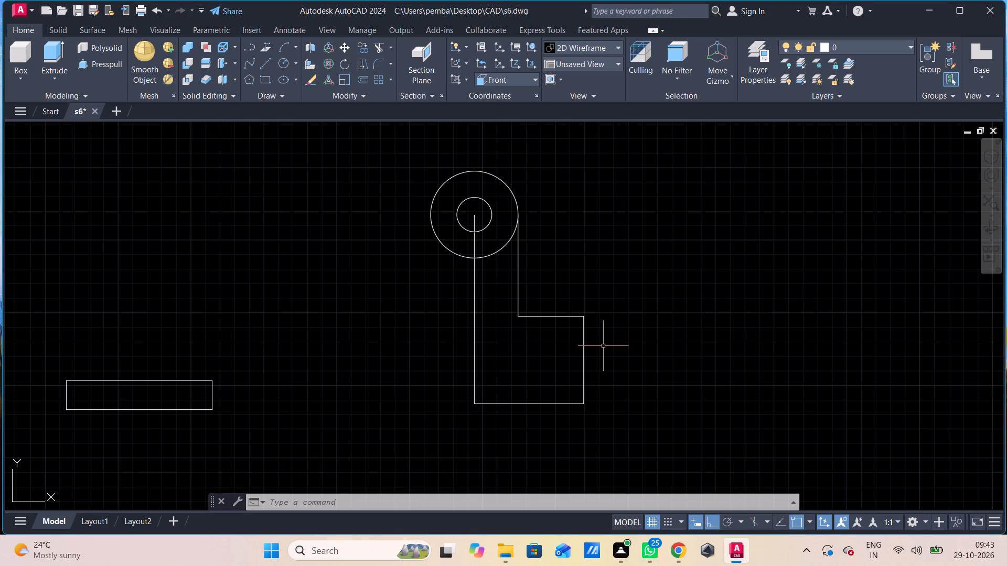
Fillet the inner corner between the vertical line below the outer circle and the upper horizontal line with radius 15.
{"action": "key", "text": "f"}
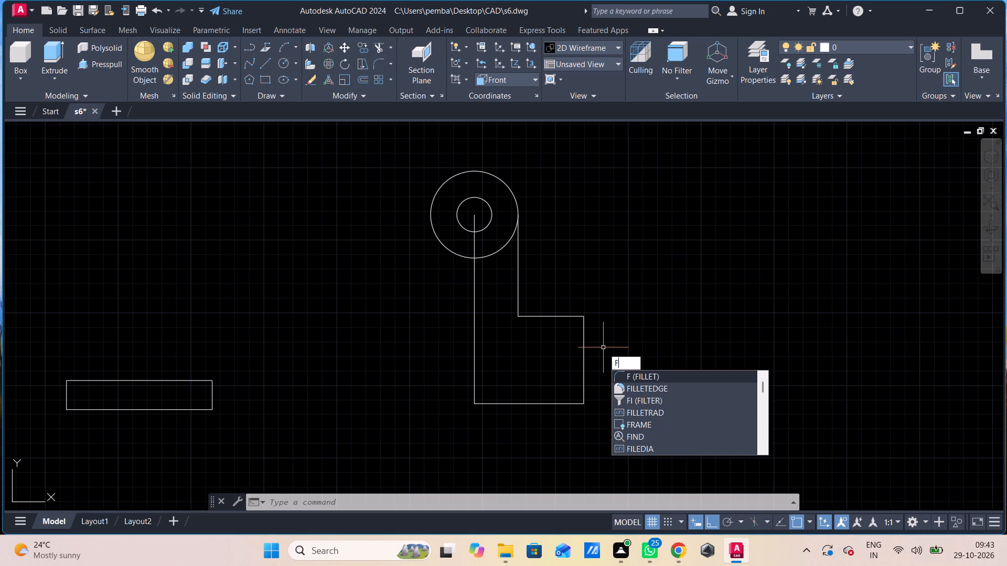
{"action": "left_click", "coordinate": [637, 376]}
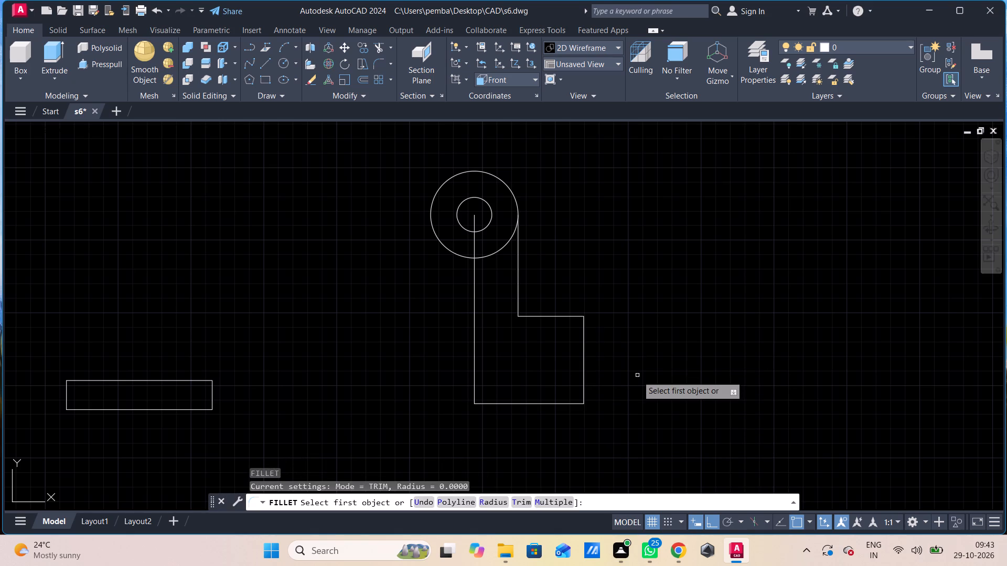
{"action": "key", "text": "r"}
{"action": "key", "text": "space"}
{"action": "type", "text": "15"}
{"action": "key", "text": "Return"}
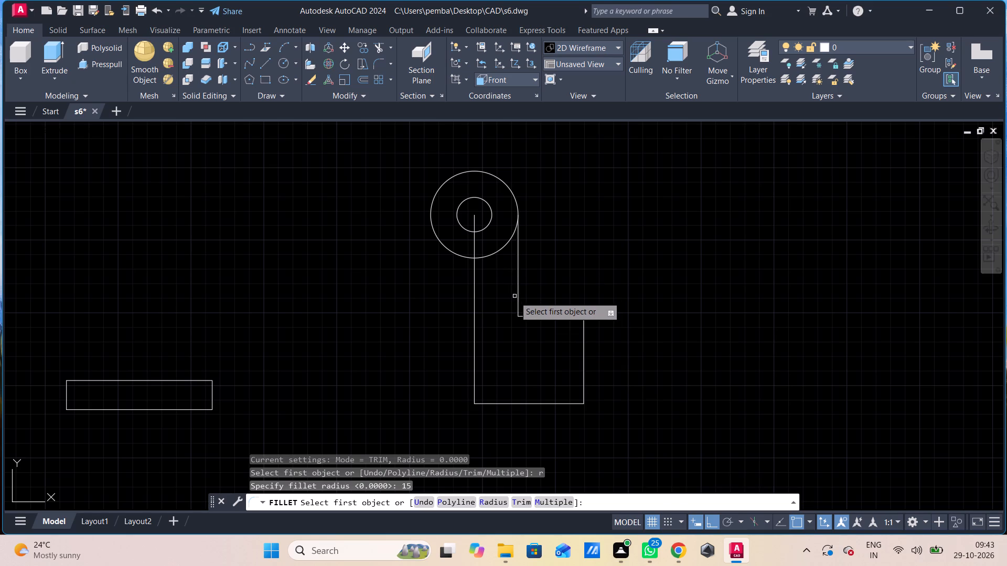
{"action": "left_click", "coordinate": [517, 305]}
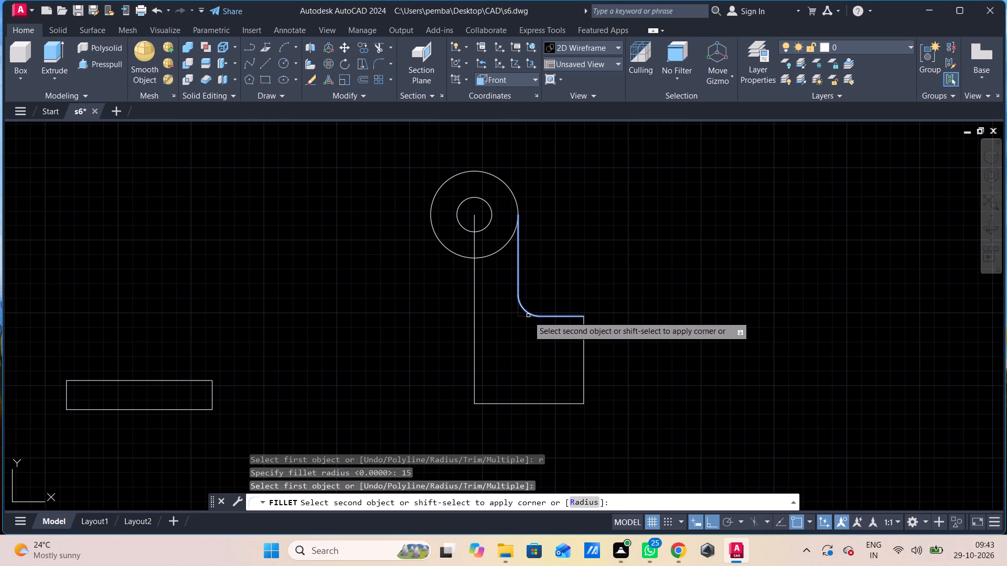
{"action": "left_click", "coordinate": [530, 318]}
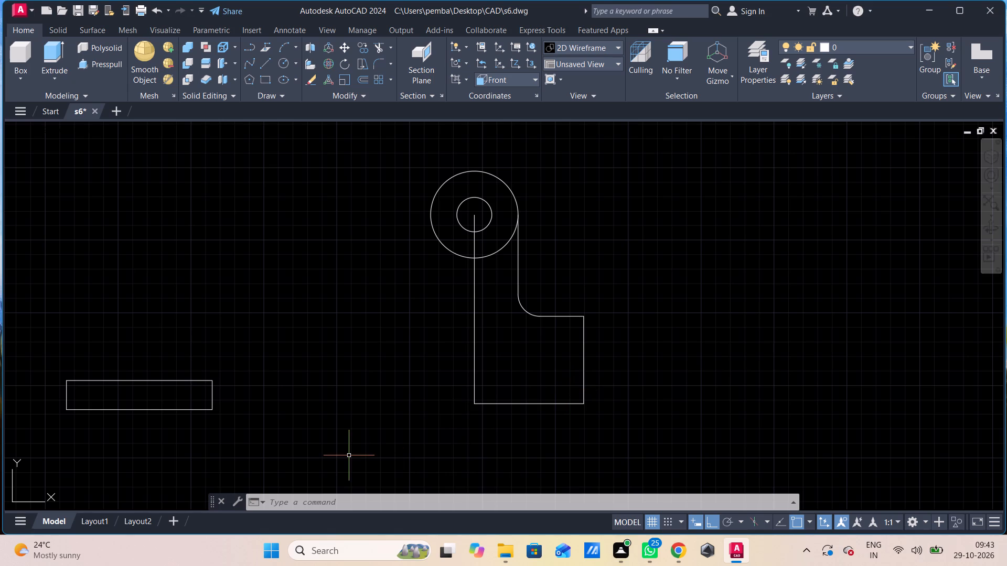
Orbit to a 3D view and extrude the 100 by 20 rectangle 65 with Presspull.
{"action": "middle_click_drag", "start_coordinate": [349, 457], "coordinate": [354, 431], "text": "ctrl"}
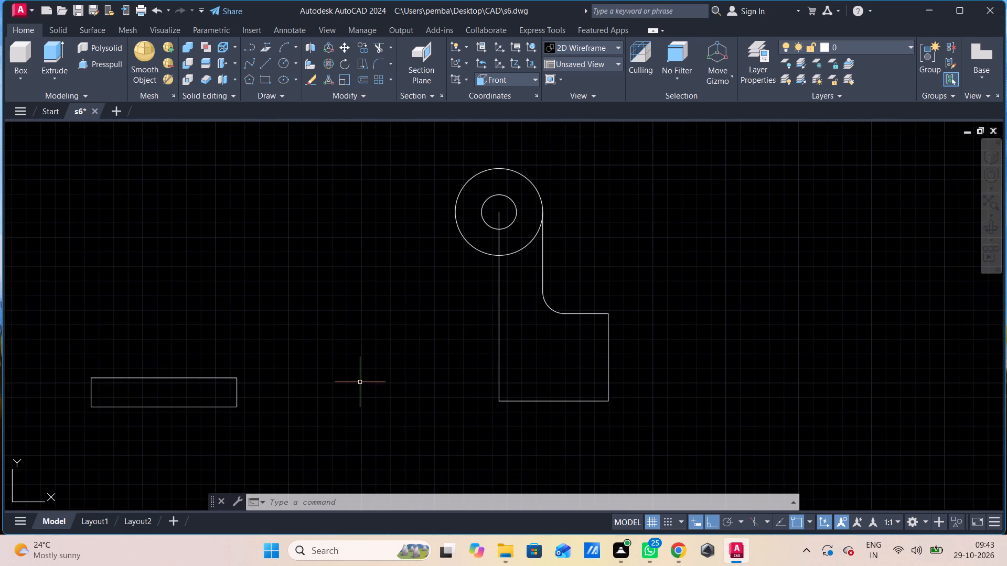
{"action": "middle_click_drag", "start_coordinate": [360, 383], "coordinate": [376, 317]}
{"action": "middle_click", "coordinate": [376, 317]}
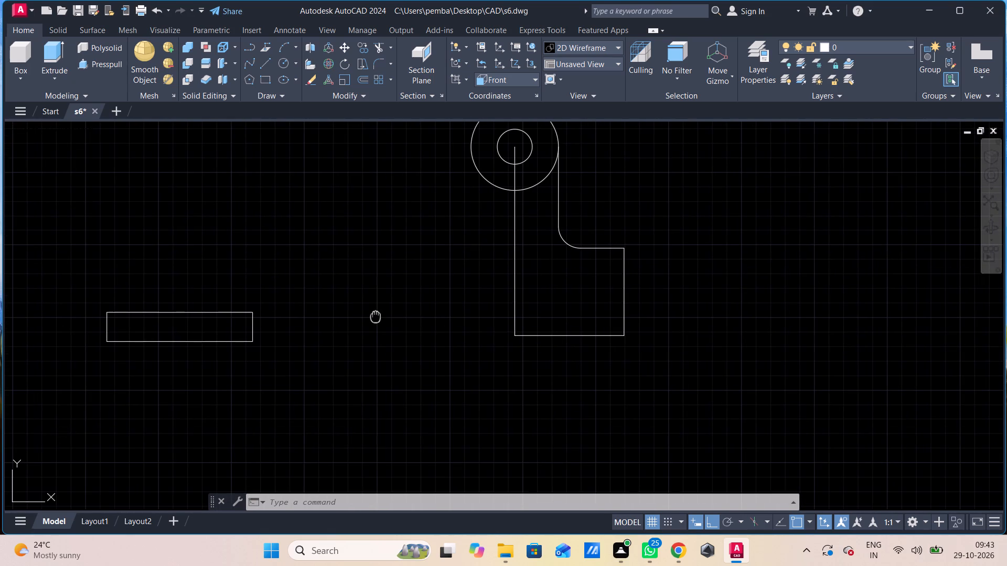
{"action": "middle_click_drag", "start_coordinate": [376, 317], "coordinate": [410, 363], "text": "shift"}
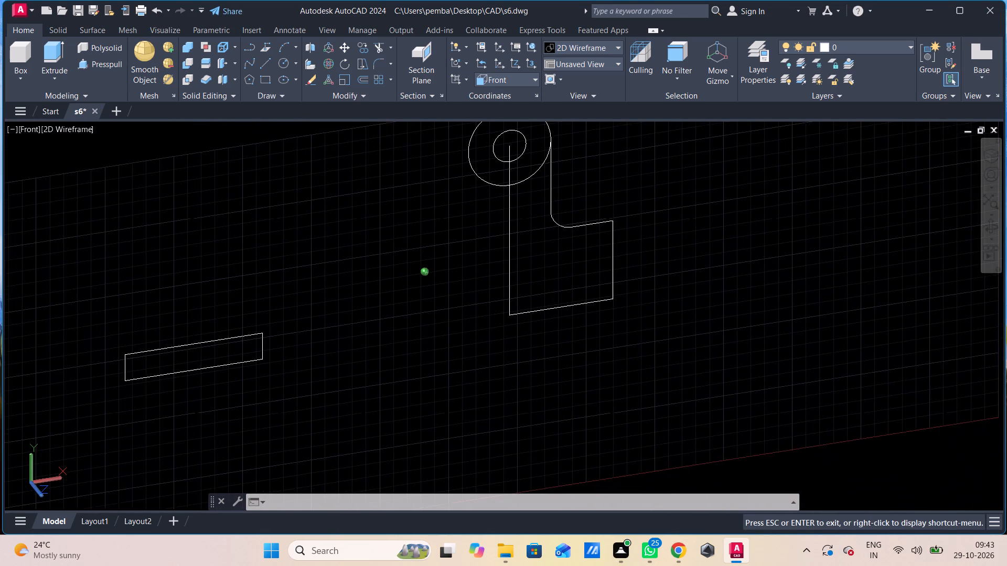
{"action": "middle_click_drag", "start_coordinate": [410, 363], "coordinate": [413, 363], "text": "shift"}
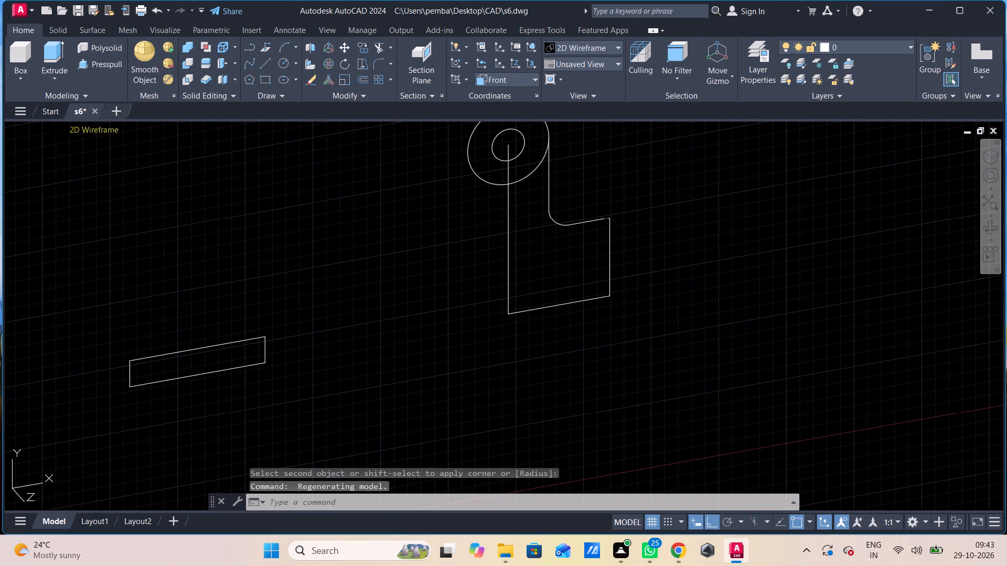
{"action": "left_click", "coordinate": [113, 64]}
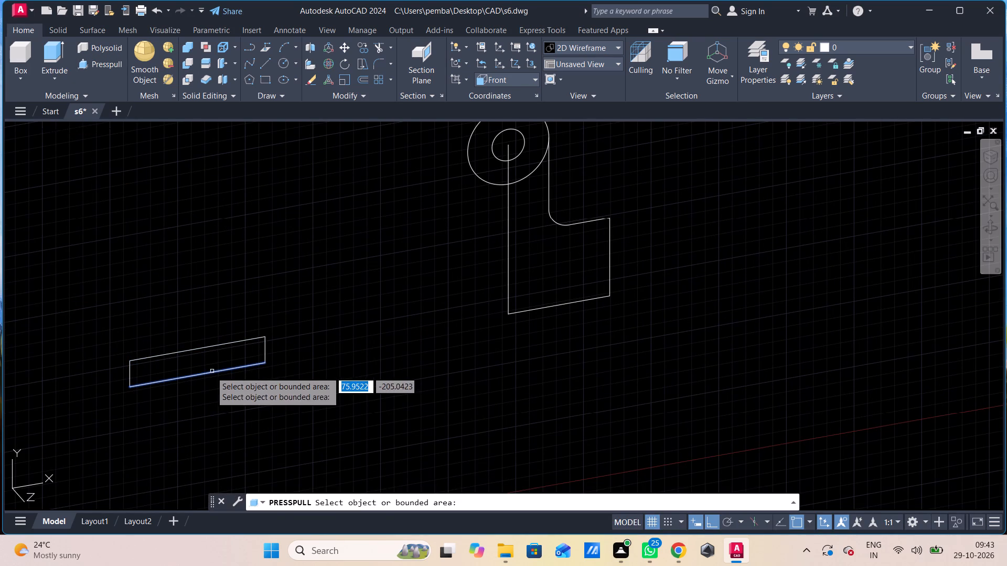
{"action": "left_click", "coordinate": [209, 366]}
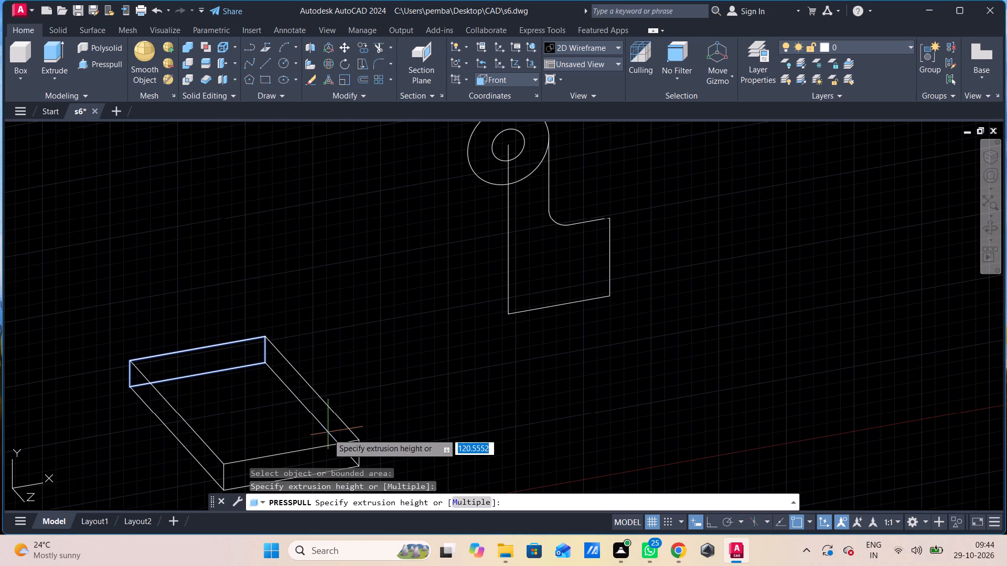
{"action": "type", "text": "65"}
{"action": "key", "text": "Return"}
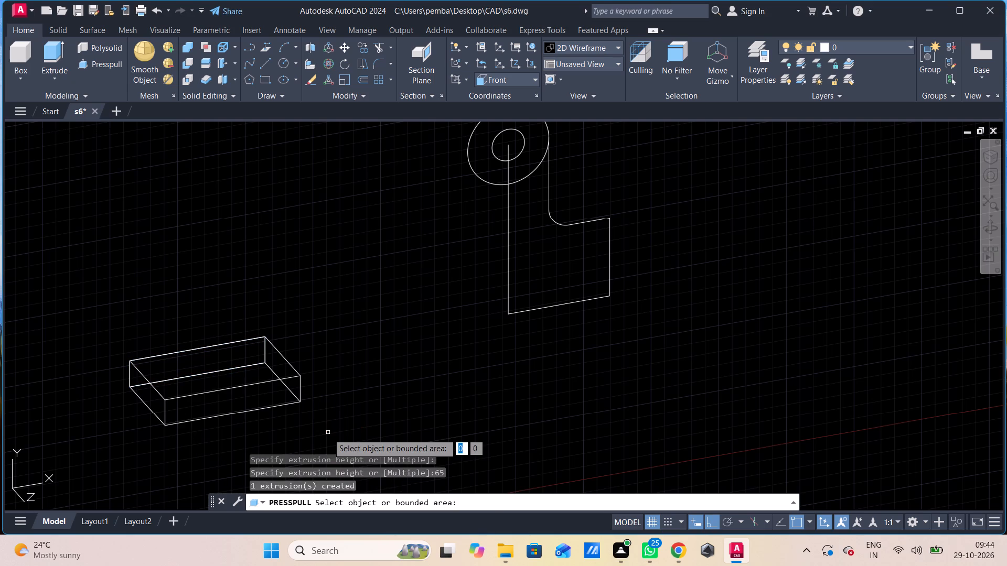
{"action": "key", "text": "Escape"}
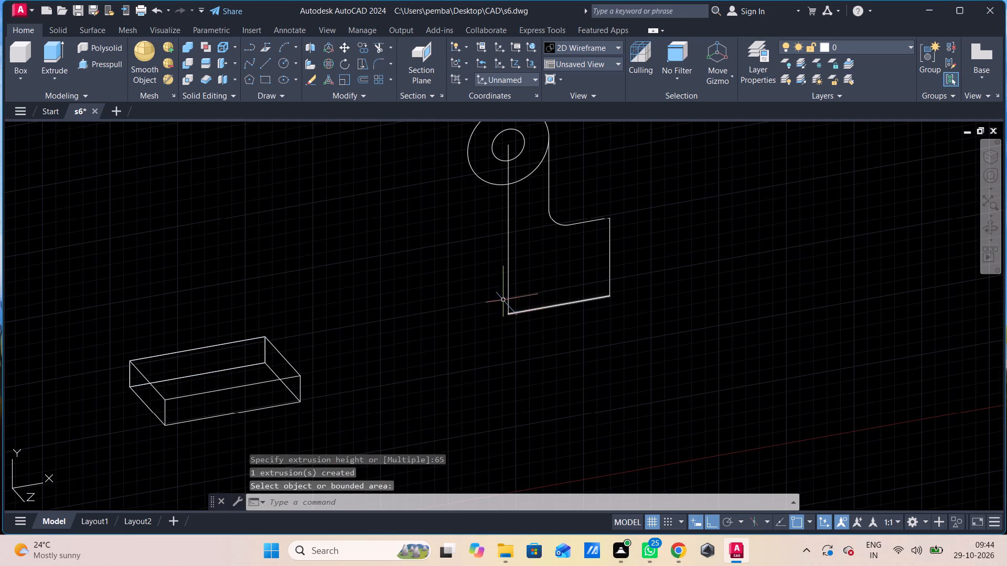
Move the whole circle-and-line profile from the long vertical line's lower end to the midpoint of the base's top back edge.
{"action": "left_click", "coordinate": [648, 179]}
{"action": "left_click", "coordinate": [473, 346]}
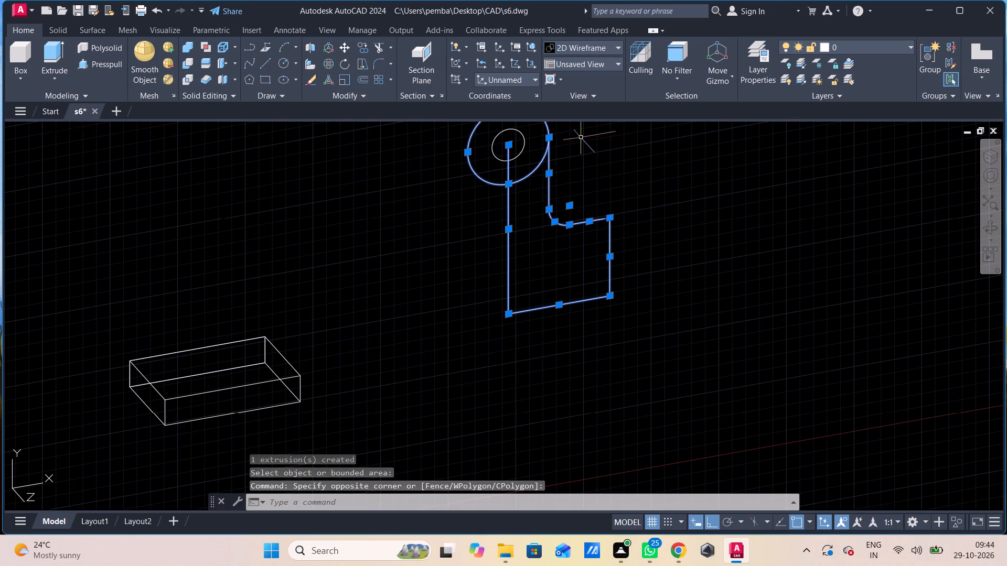
{"action": "left_click", "coordinate": [581, 137]}
{"action": "left_click", "coordinate": [353, 216]}
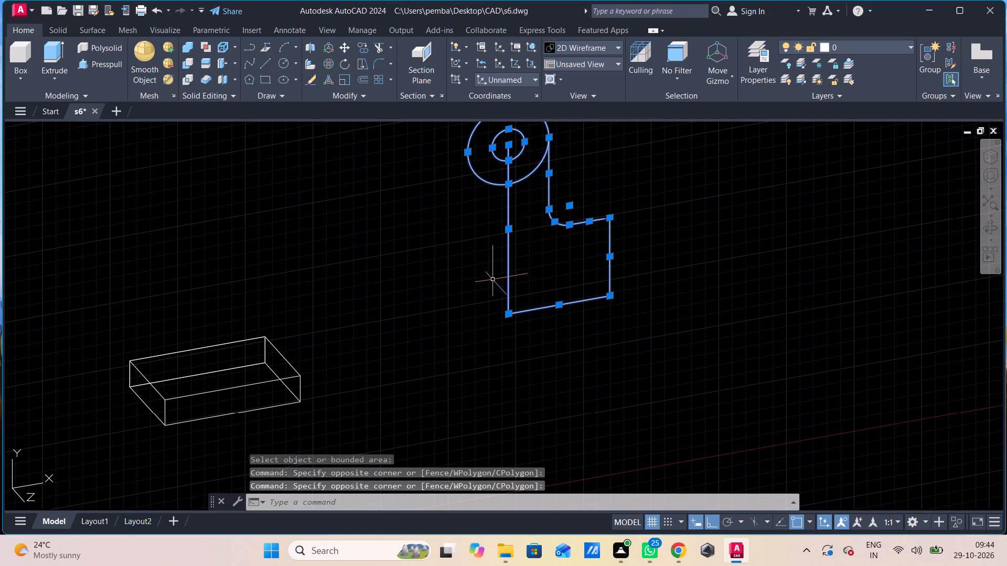
{"action": "type", "text": "m"}
{"action": "key", "text": "space"}
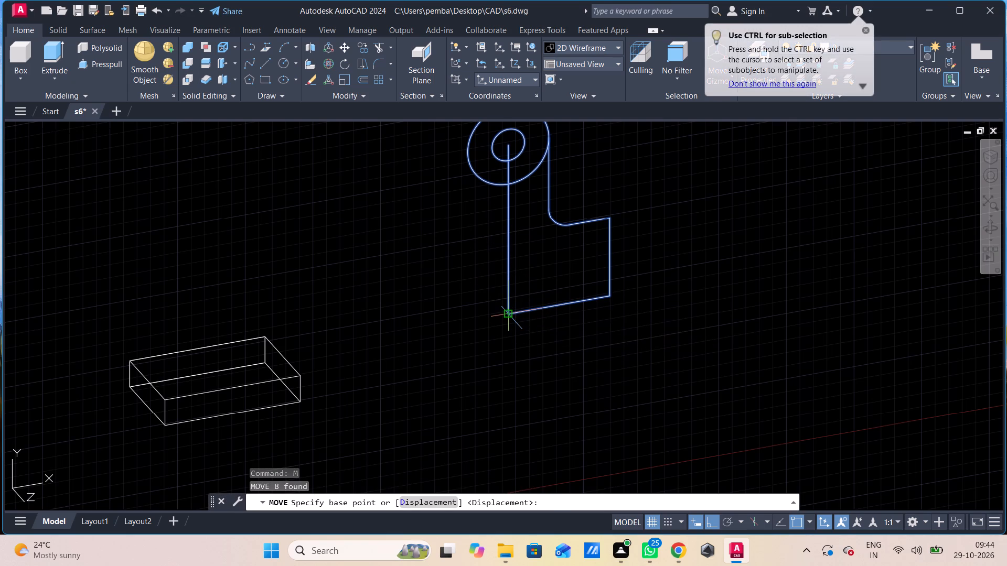
{"action": "left_click", "coordinate": [506, 315]}
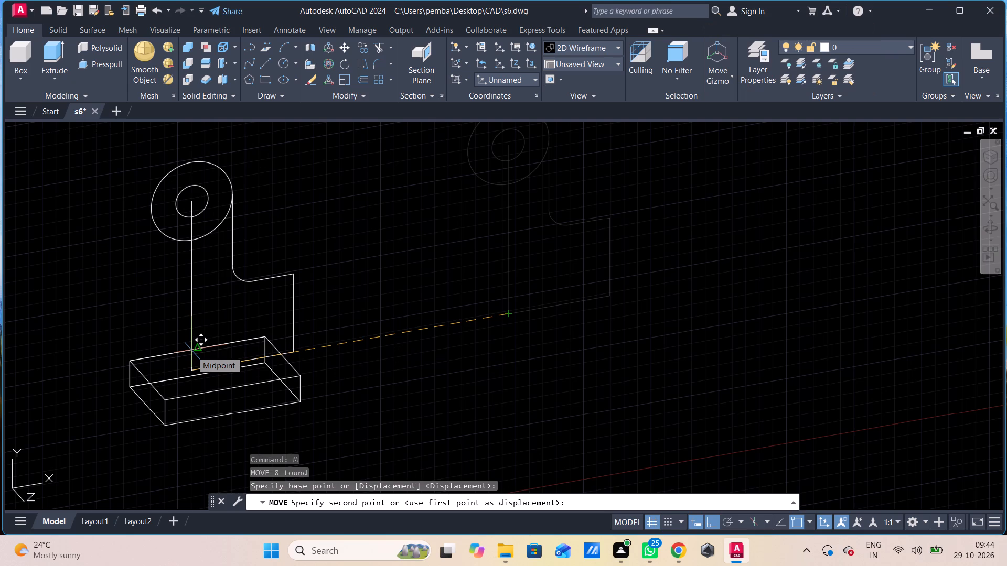
{"action": "left_click", "coordinate": [191, 351]}
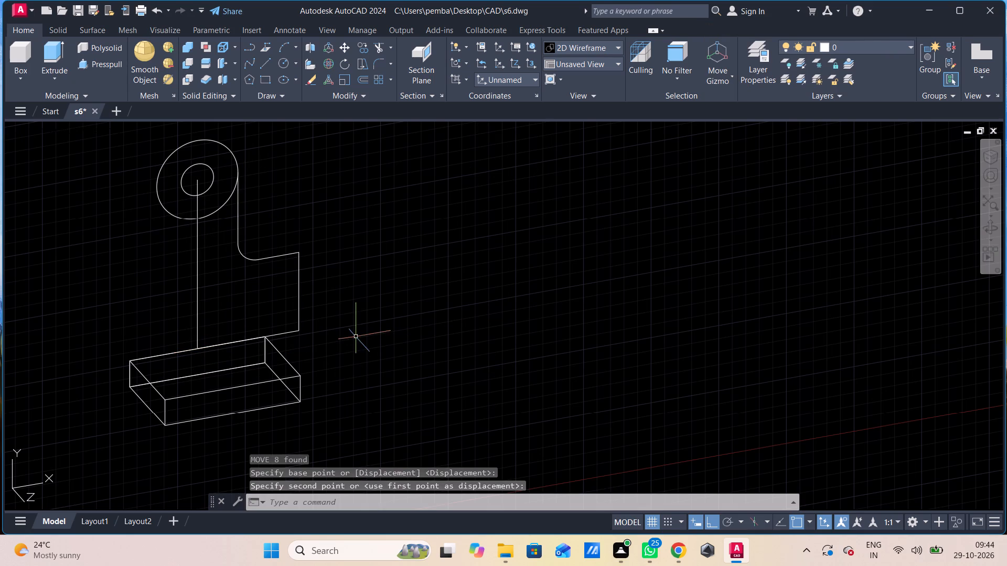
{"action": "key", "text": "Escape"}
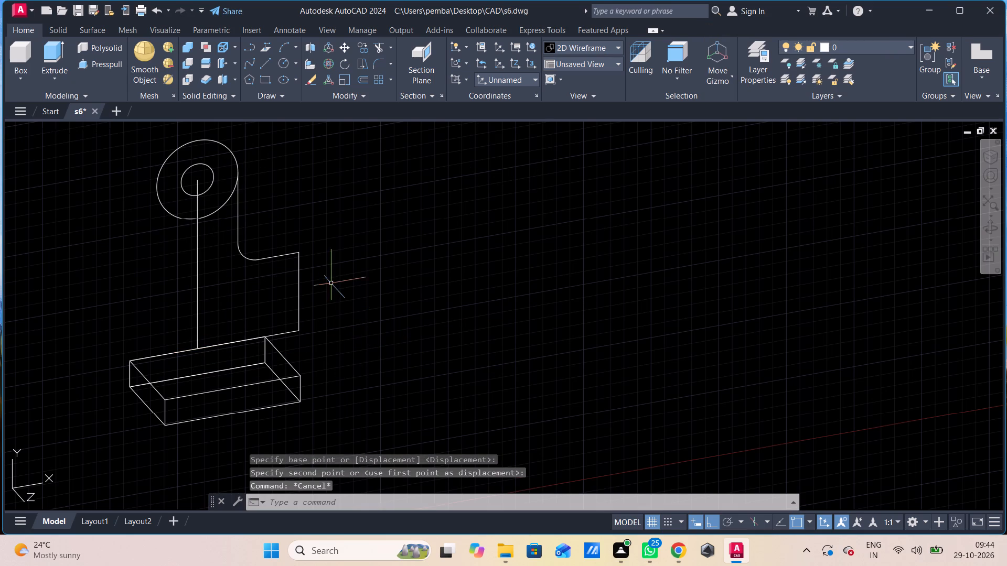
Erase the profile's outer vertical side line that stands beyond the end of the base.
{"action": "left_click", "coordinate": [292, 222]}
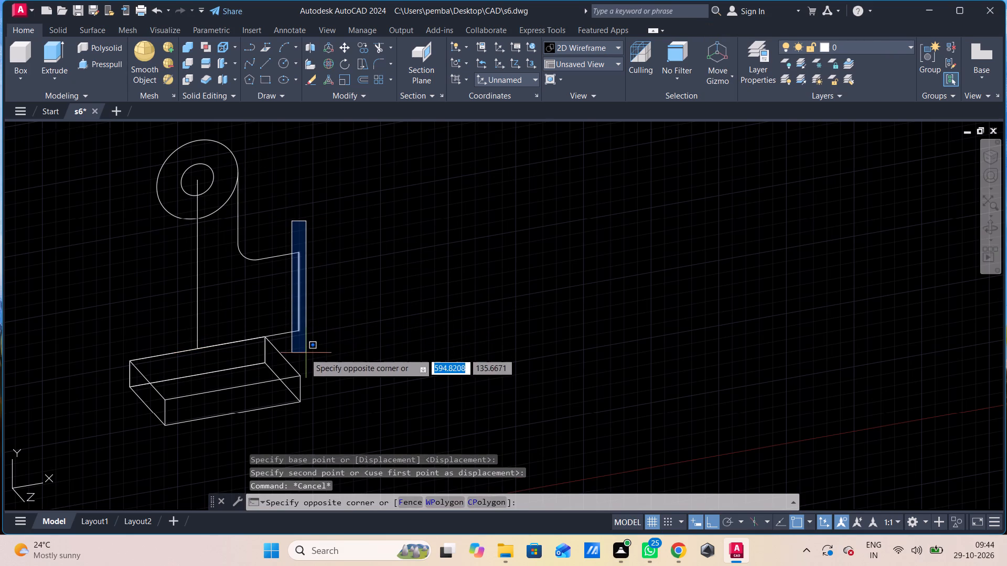
{"action": "left_click", "coordinate": [304, 353]}
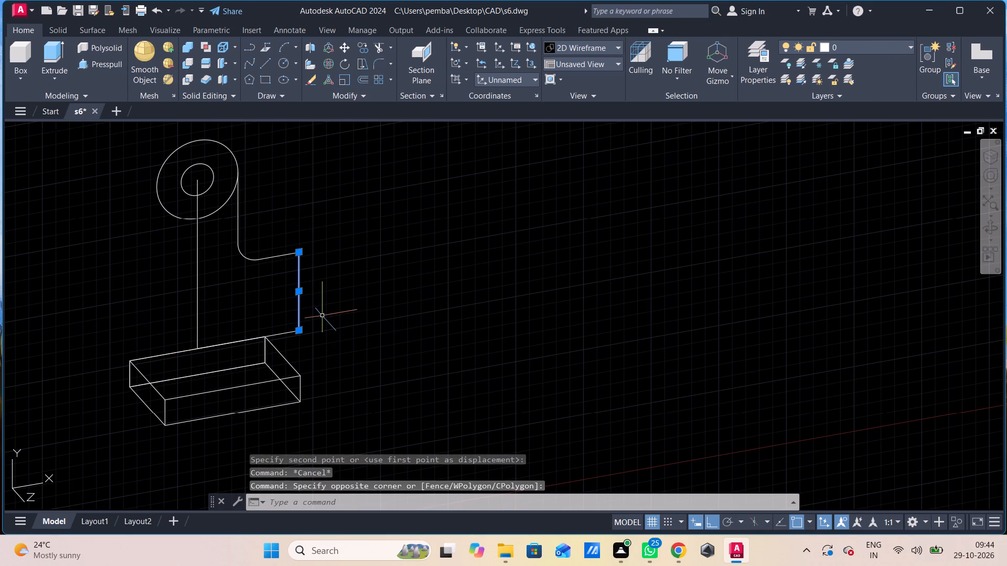
{"action": "key", "text": "Delete"}
Draw a vertical line from the base's top back right corner up to the profile's upper horizontal line.
{"action": "key", "text": "l"}
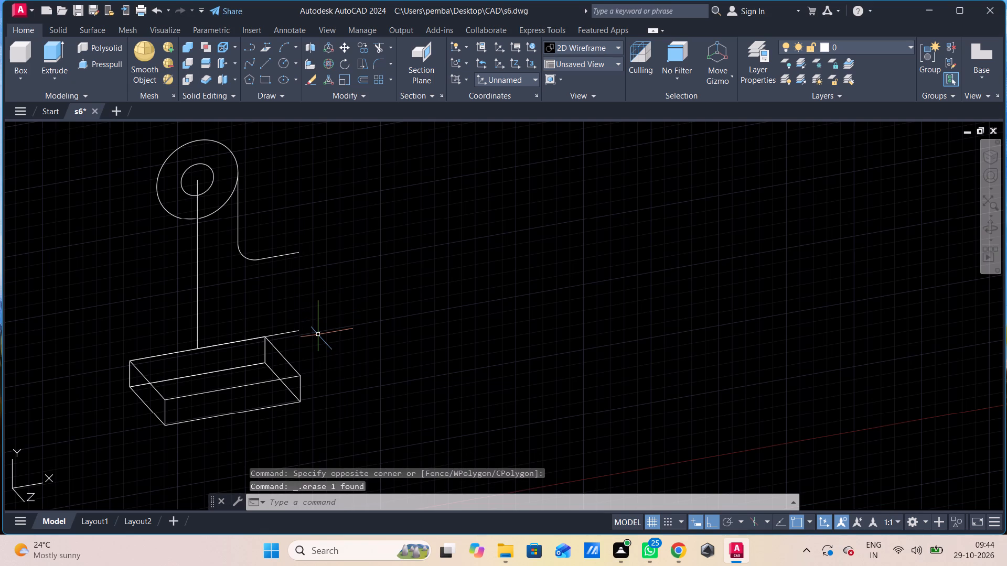
{"action": "key", "text": "Return"}
{"action": "left_click", "coordinate": [269, 339]}
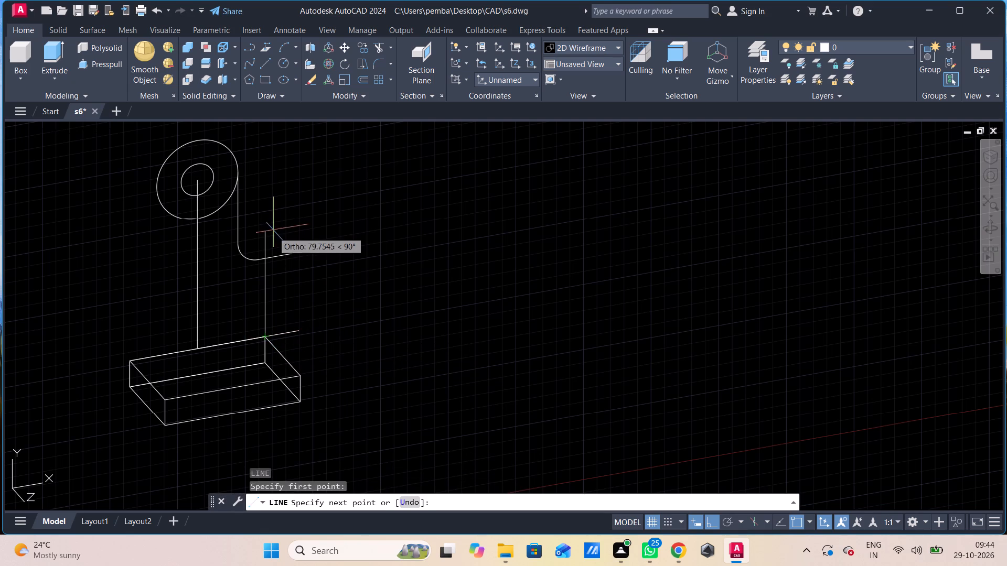
{"action": "left_click", "coordinate": [271, 258]}
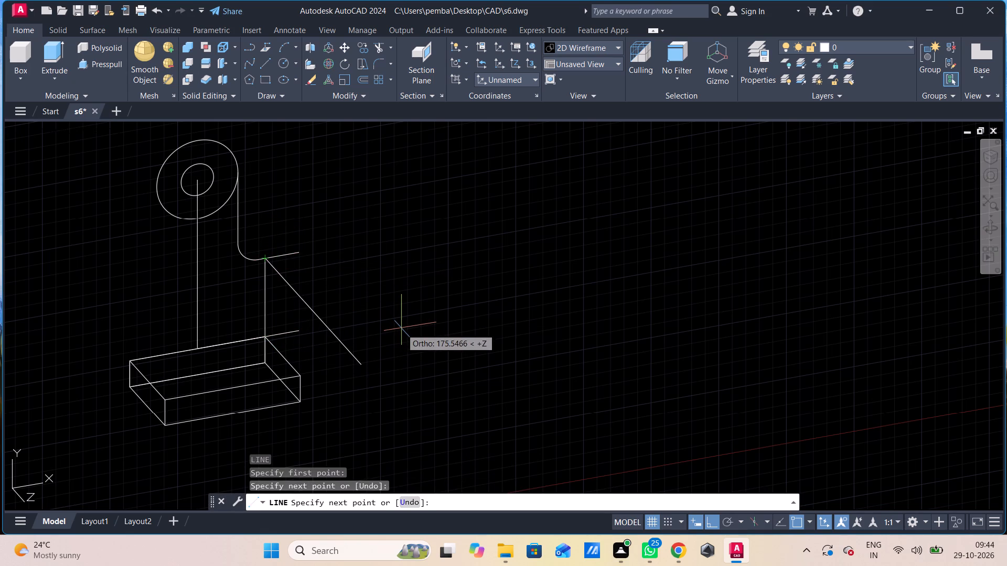
{"action": "key", "text": "Escape"}
Trim the parts of the profile's upper and lower horizontal lines that overhang the new vertical side.
{"action": "type", "text": "tr"}
{"action": "key", "text": "space"}
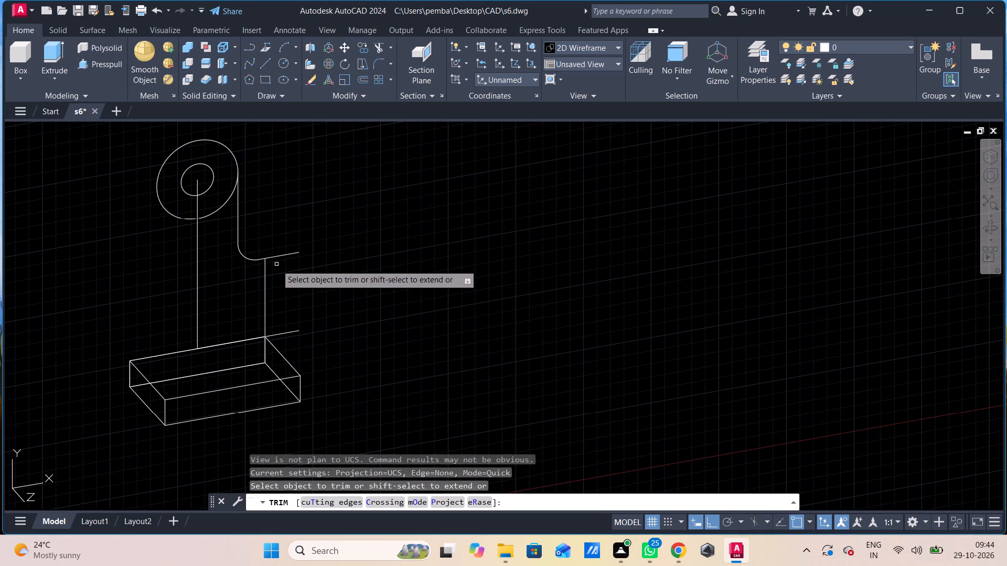
{"action": "left_click", "coordinate": [278, 259]}
{"action": "left_click", "coordinate": [284, 220]}
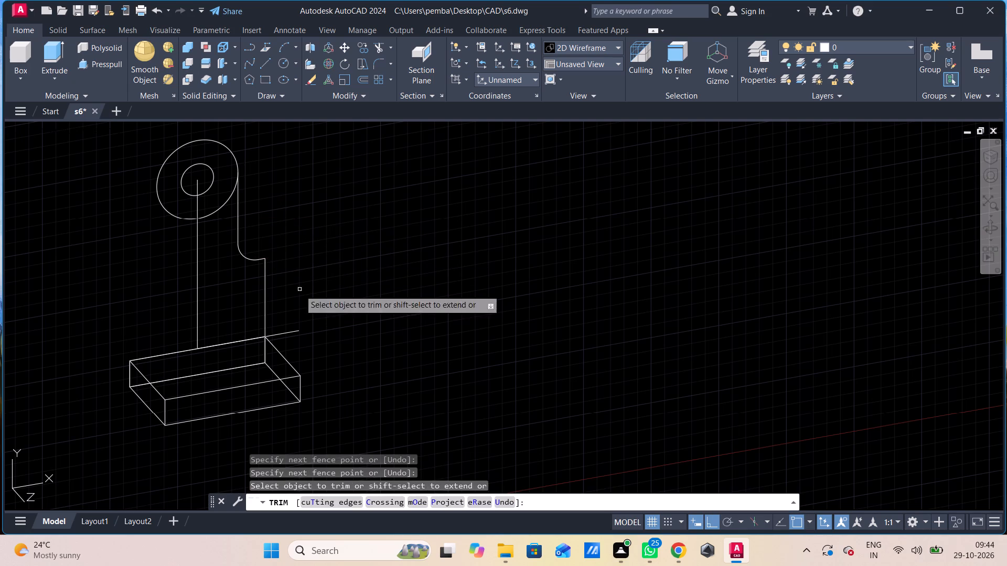
{"action": "left_click", "coordinate": [274, 327]}
{"action": "left_click", "coordinate": [294, 348]}
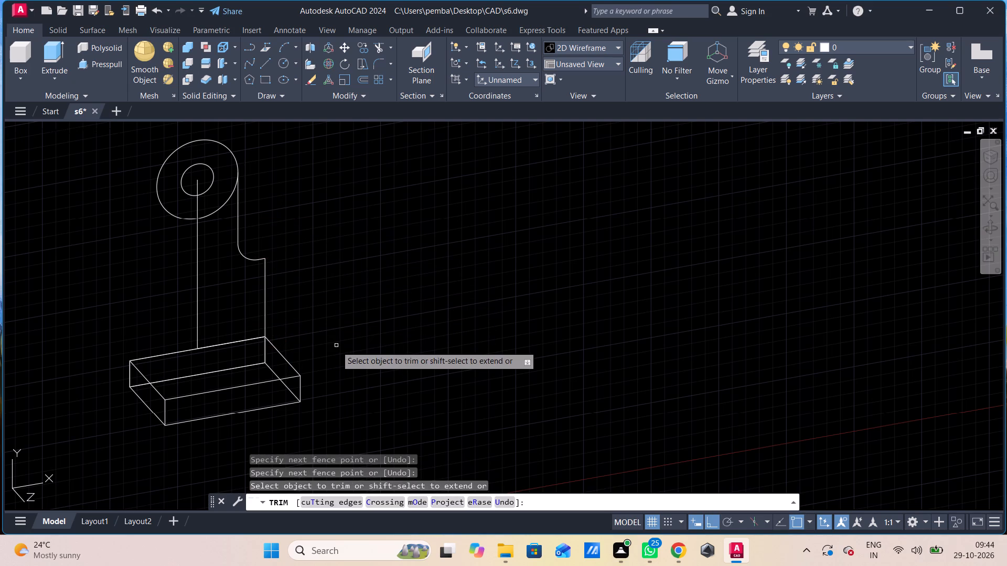
{"action": "key", "text": "Escape"}
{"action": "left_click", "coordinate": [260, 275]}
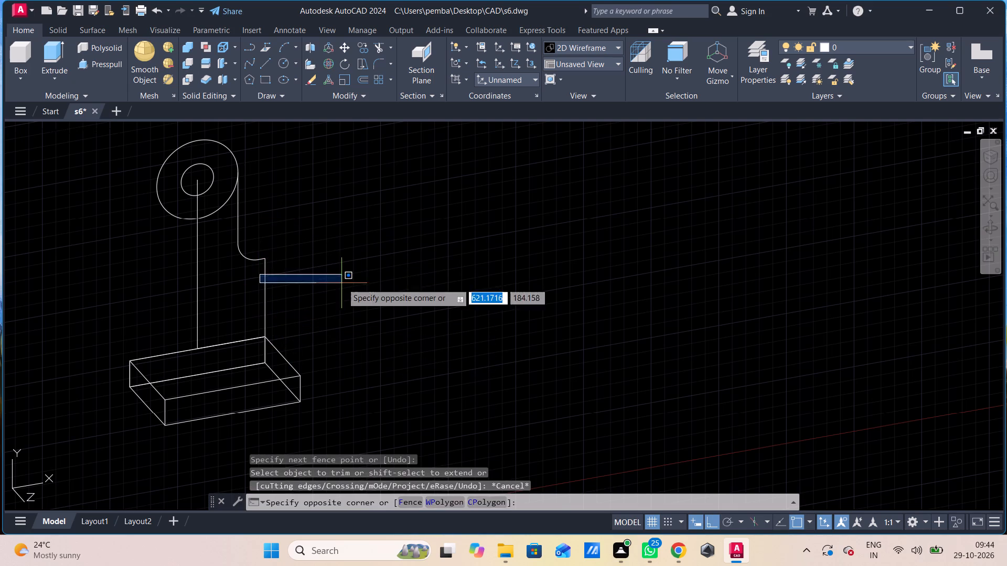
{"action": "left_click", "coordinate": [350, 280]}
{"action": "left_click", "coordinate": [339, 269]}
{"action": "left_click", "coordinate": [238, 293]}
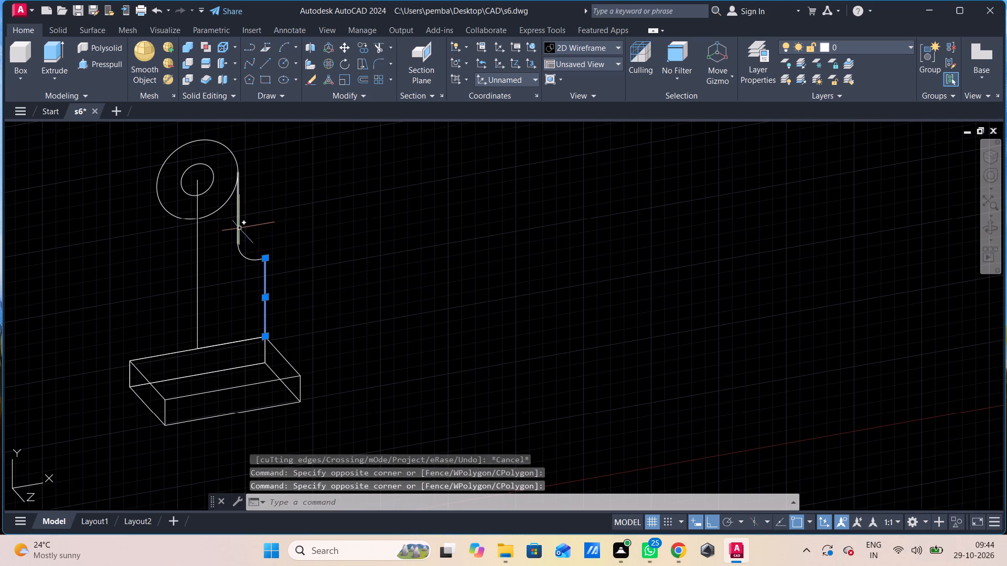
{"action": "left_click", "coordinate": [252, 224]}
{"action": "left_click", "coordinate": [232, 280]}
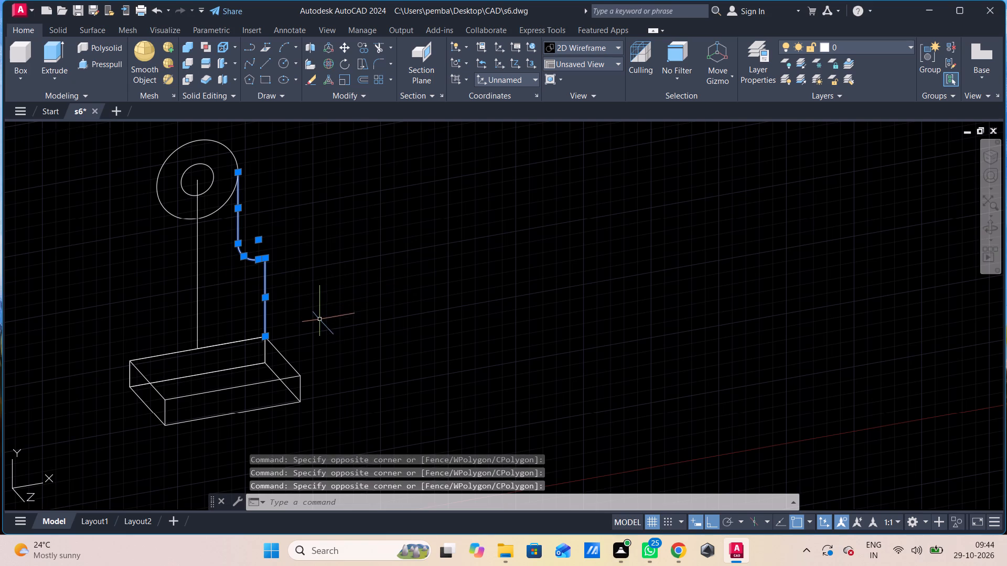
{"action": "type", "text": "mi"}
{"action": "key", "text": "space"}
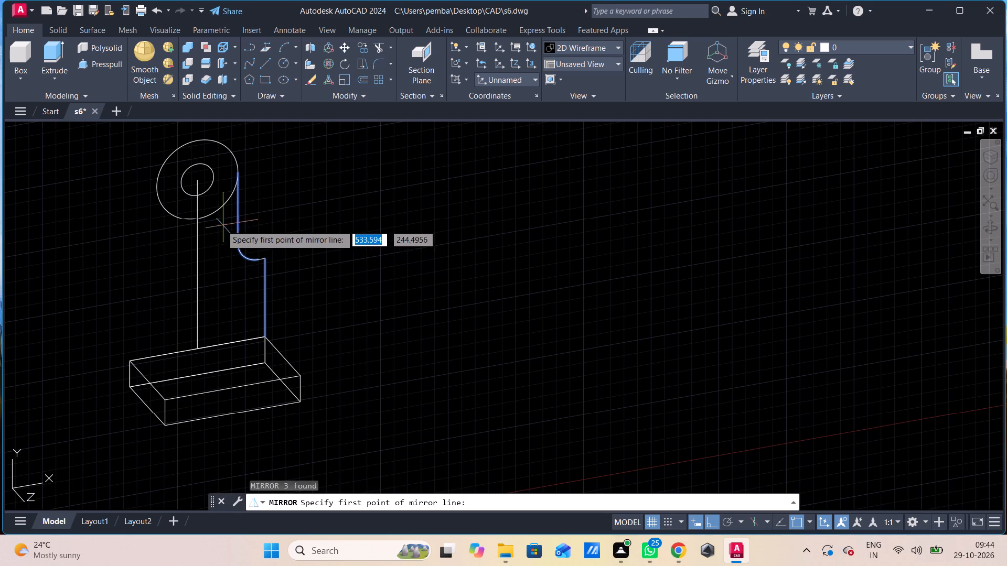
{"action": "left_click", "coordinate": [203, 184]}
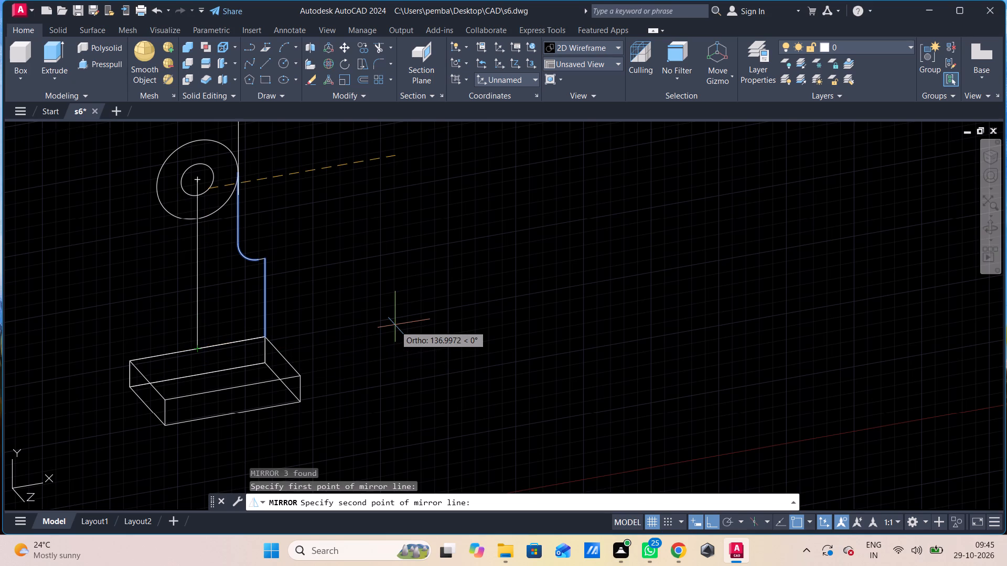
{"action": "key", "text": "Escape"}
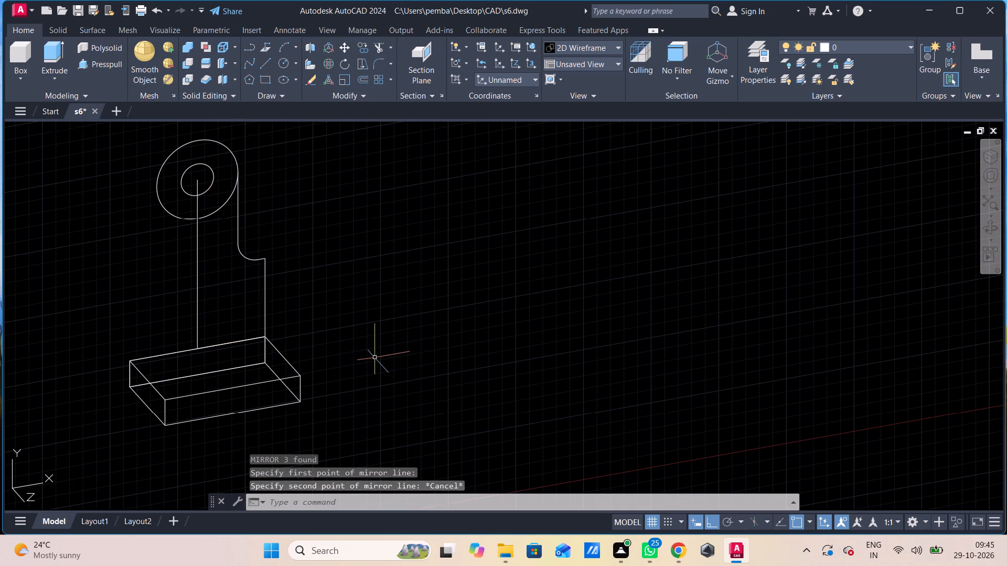
Draw a vertical line 40 up from the base's top back left corner.
{"action": "key", "text": "l"}
{"action": "key", "text": "Return"}
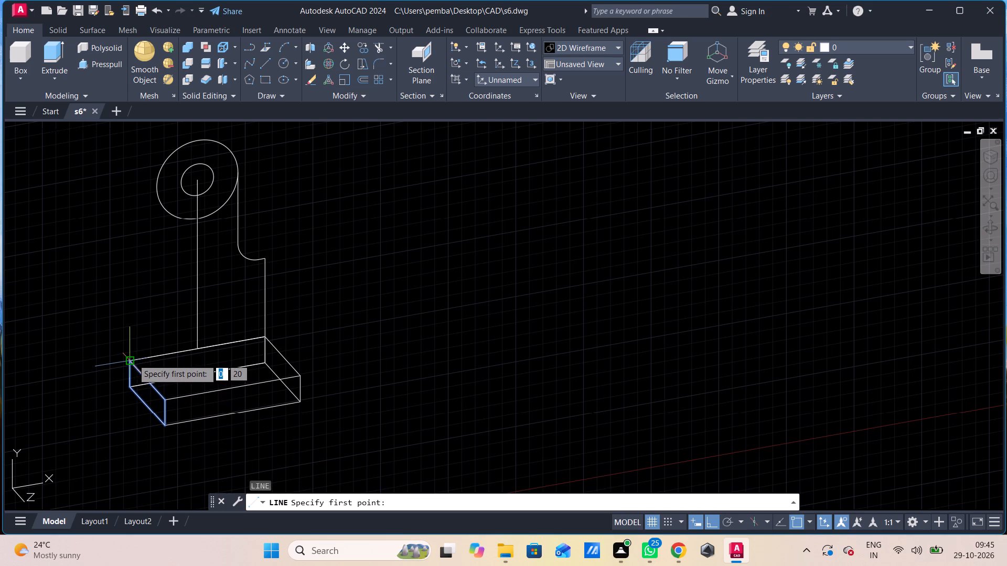
{"action": "left_click", "coordinate": [133, 358]}
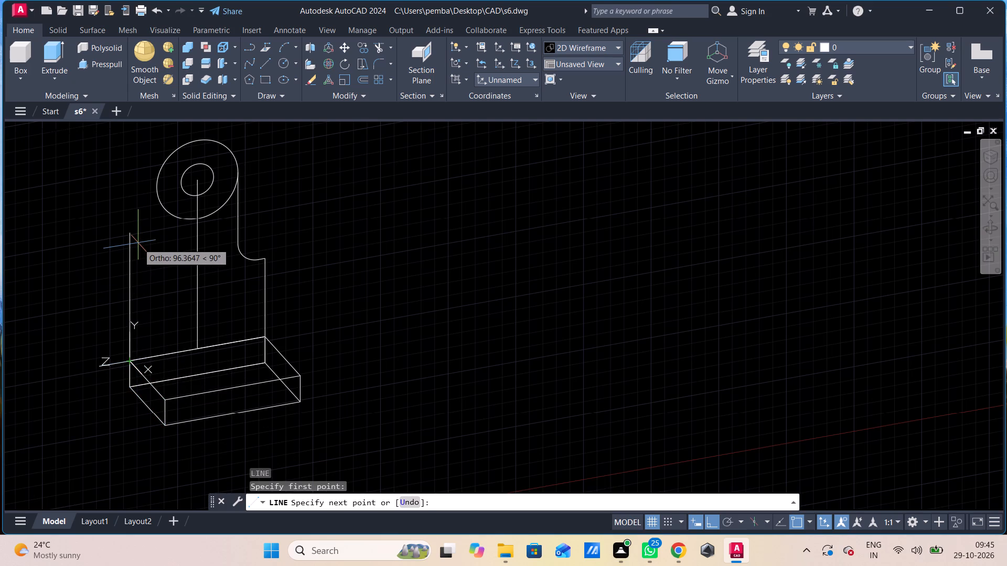
{"action": "type", "text": "40"}
{"action": "key", "text": "Return"}
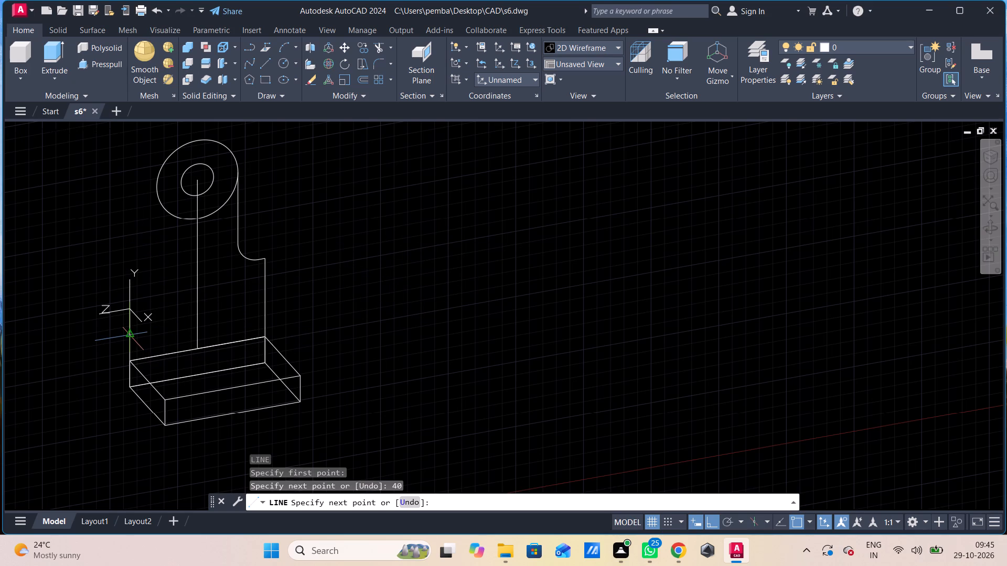
{"action": "key", "text": "Escape"}
Draw a vertical line from the outer circle's left quadrant down past the top level of the 40-high line.
{"action": "key", "text": "space"}
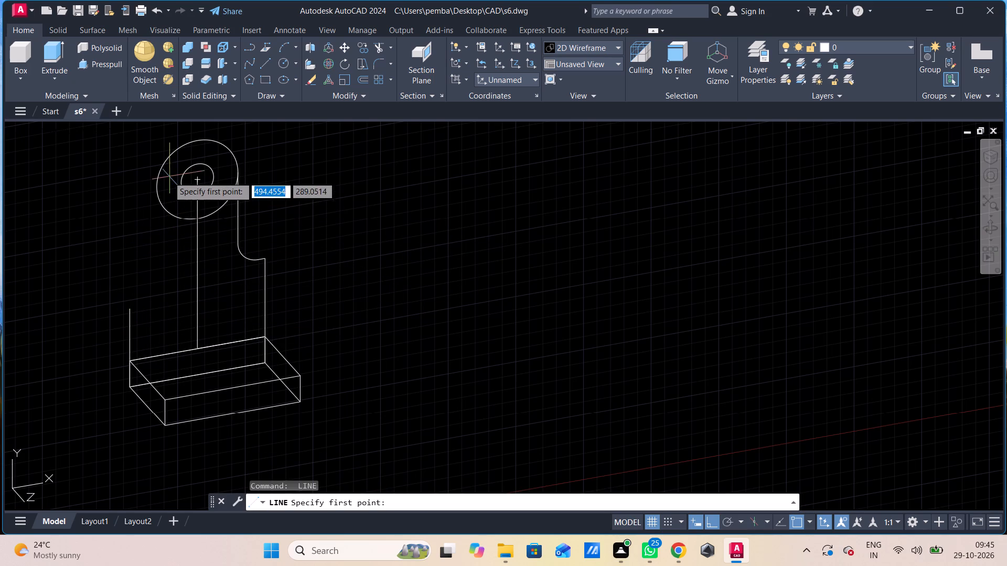
{"action": "left_click", "coordinate": [156, 186]}
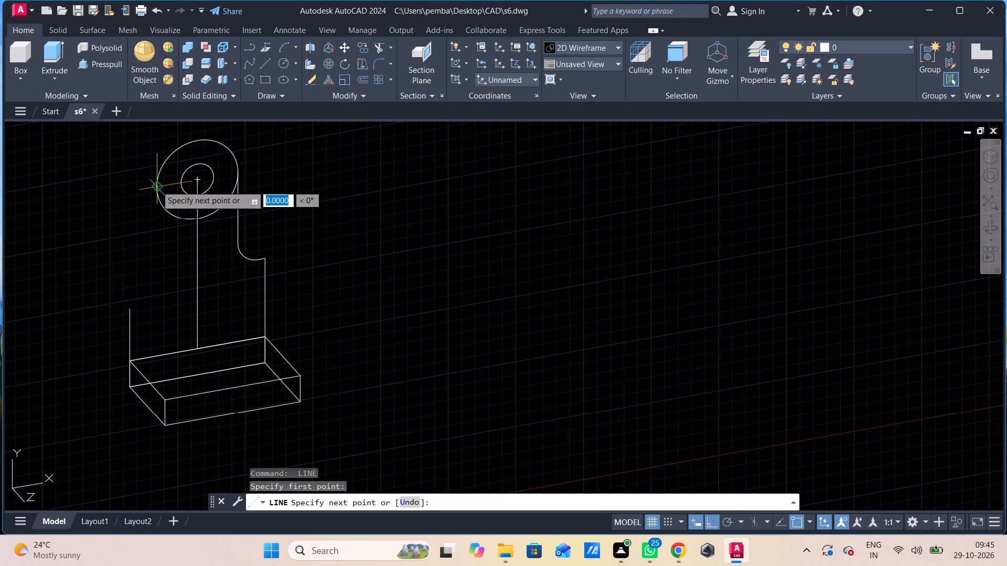
{"action": "left_click", "coordinate": [172, 319]}
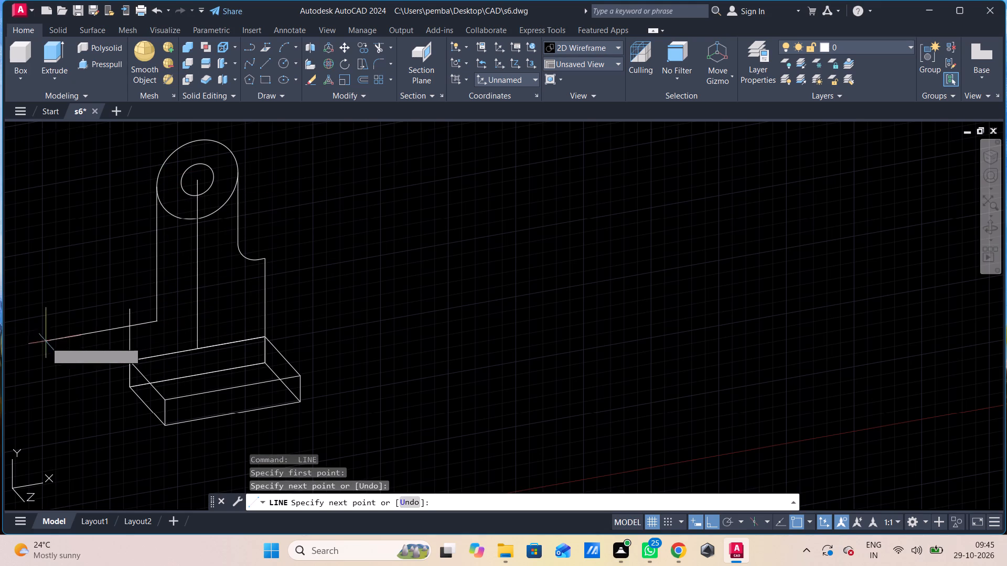
{"action": "key", "text": "Escape"}
Draw a horizontal line from the top of the 40-high line across the vertical line below the outer circle's left quadrant.
{"action": "key", "text": "space"}
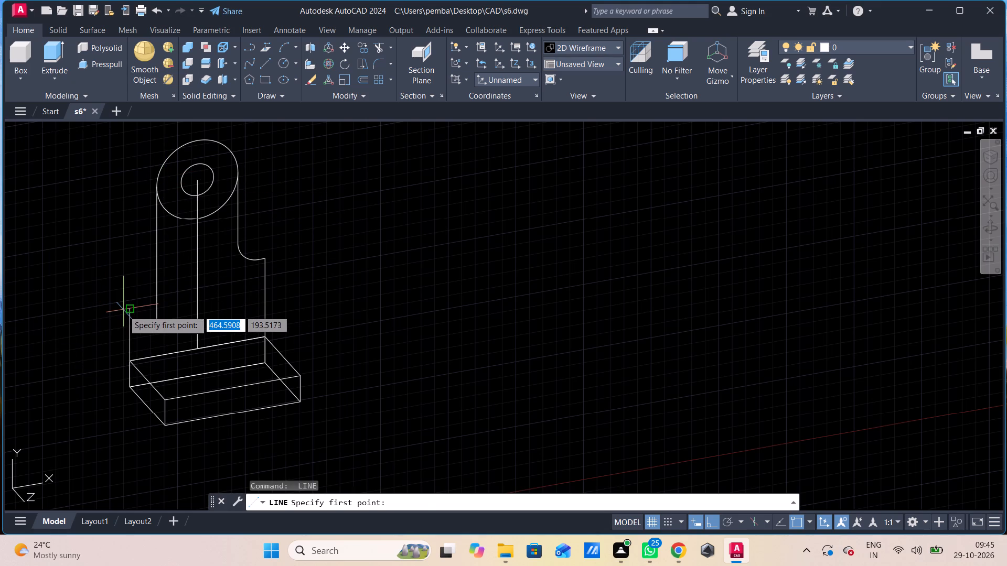
{"action": "left_click", "coordinate": [125, 310]}
{"action": "left_click", "coordinate": [177, 295]}
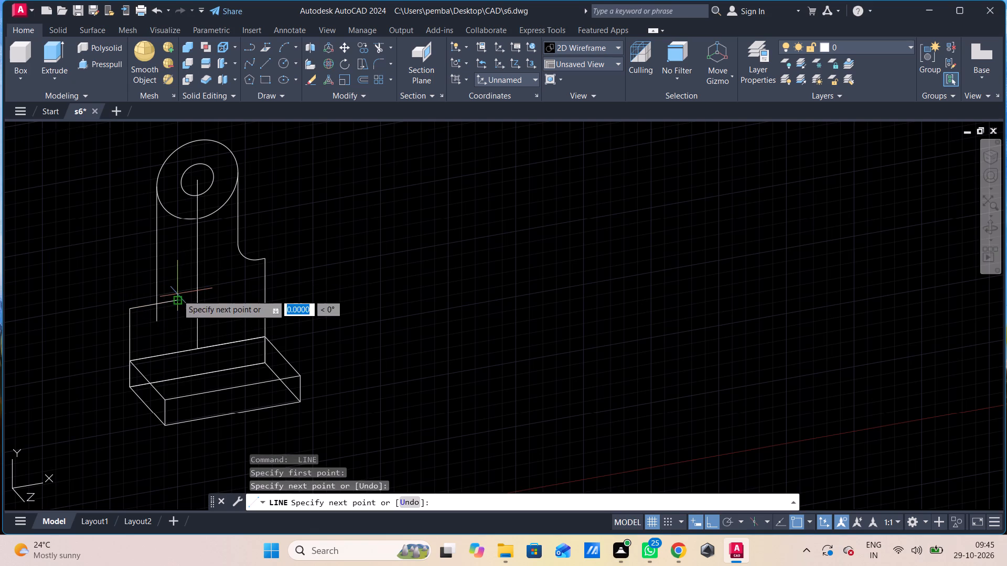
{"action": "key", "text": "space"}
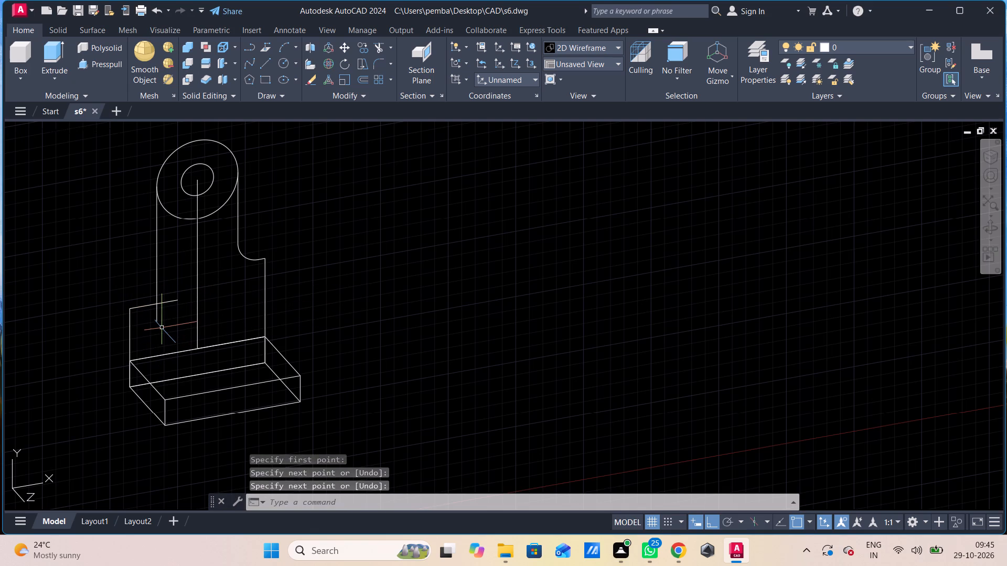
Trim the overhanging ends of the new horizontal line and the left vertical line where they cross.
{"action": "type", "text": "tr"}
{"action": "key", "text": "space"}
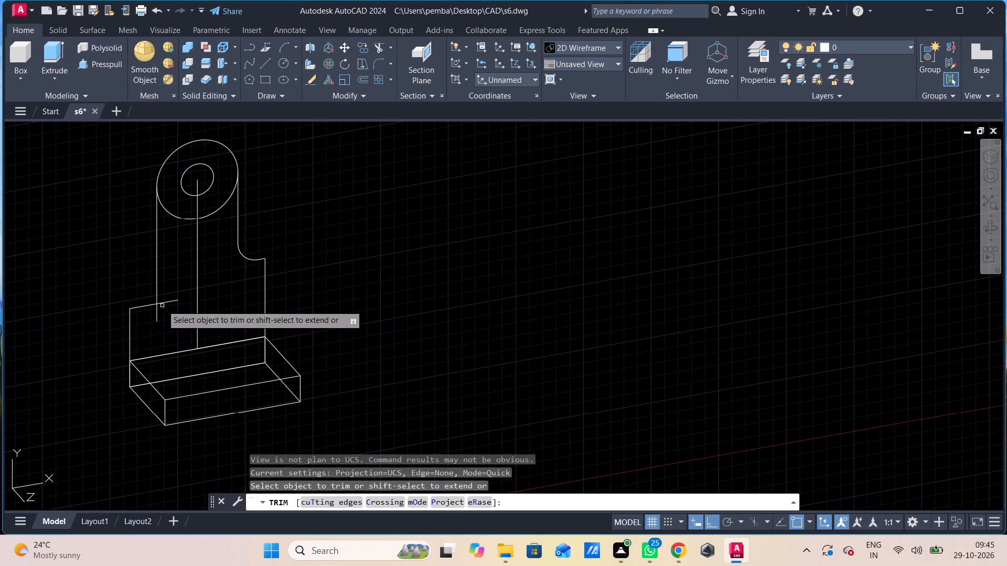
{"action": "left_click", "coordinate": [162, 300]}
{"action": "left_click", "coordinate": [154, 318]}
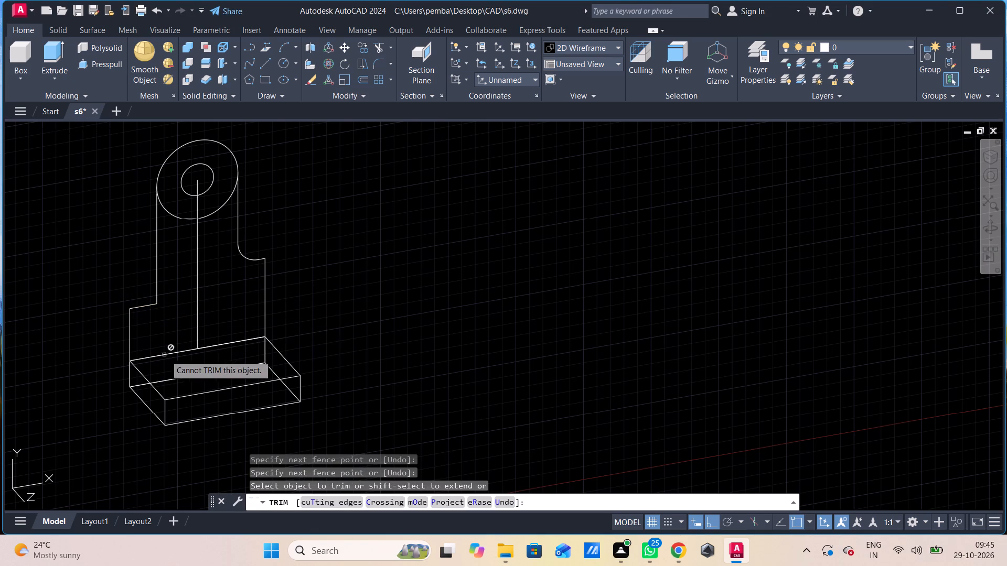
{"action": "key", "text": "Escape"}
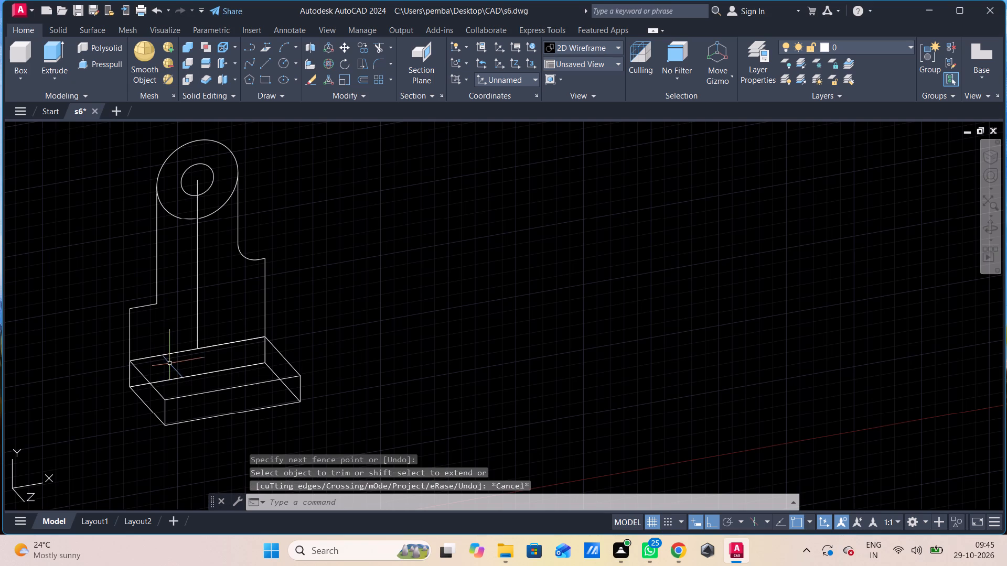
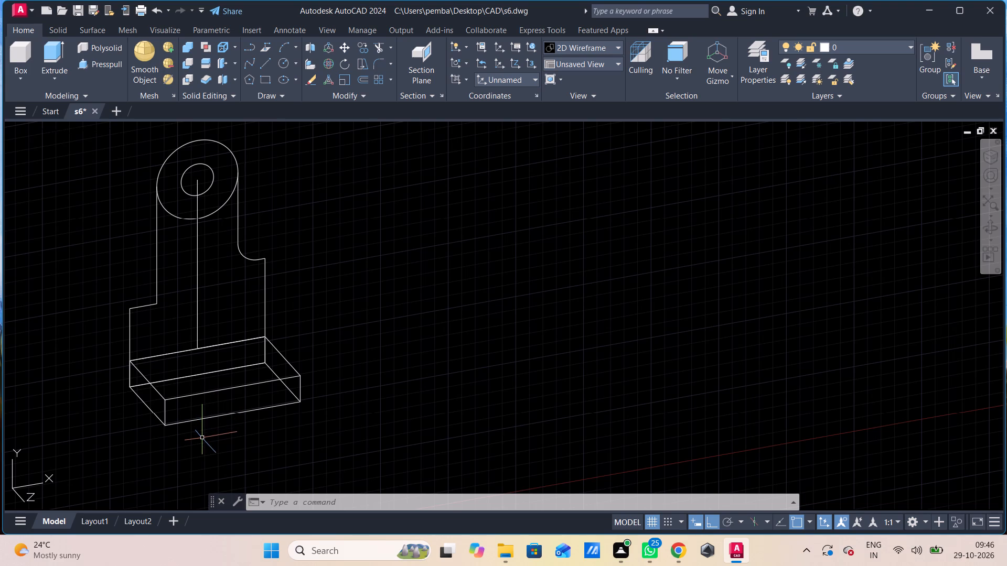
Fillet the inner corner between the left vertical line and the short horizontal shoulder line with radius 15.
{"action": "key", "text": "f"}
{"action": "key", "text": "space"}
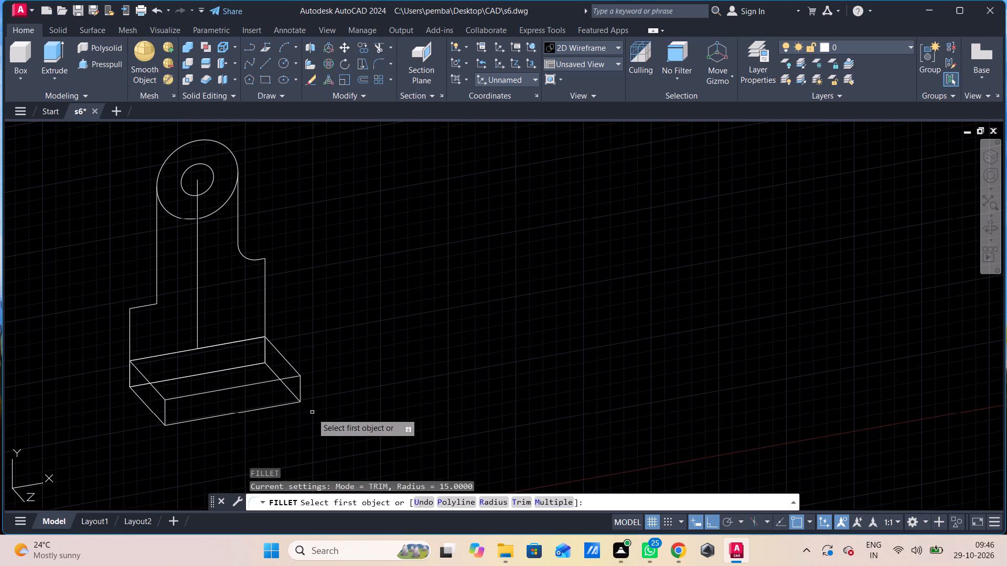
{"action": "key", "text": "r"}
{"action": "key", "text": "space"}
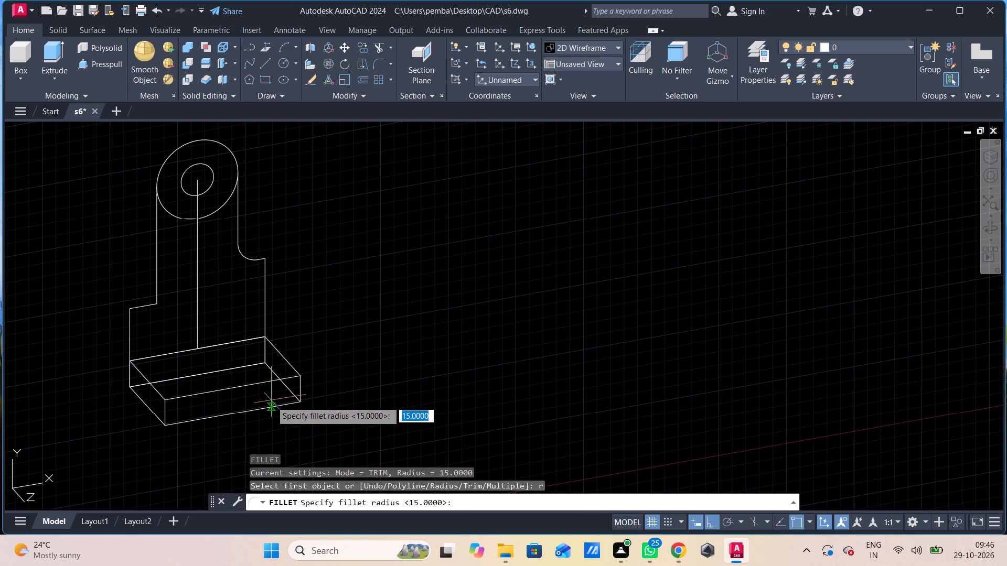
{"action": "key", "text": "space"}
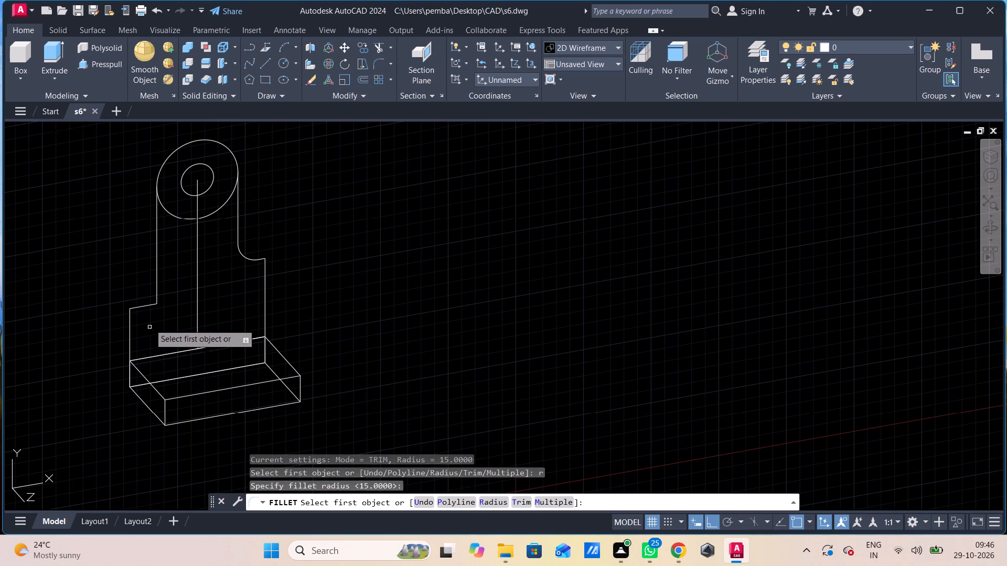
{"action": "left_click_drag", "start_coordinate": [155, 276], "coordinate": [167, 277]}
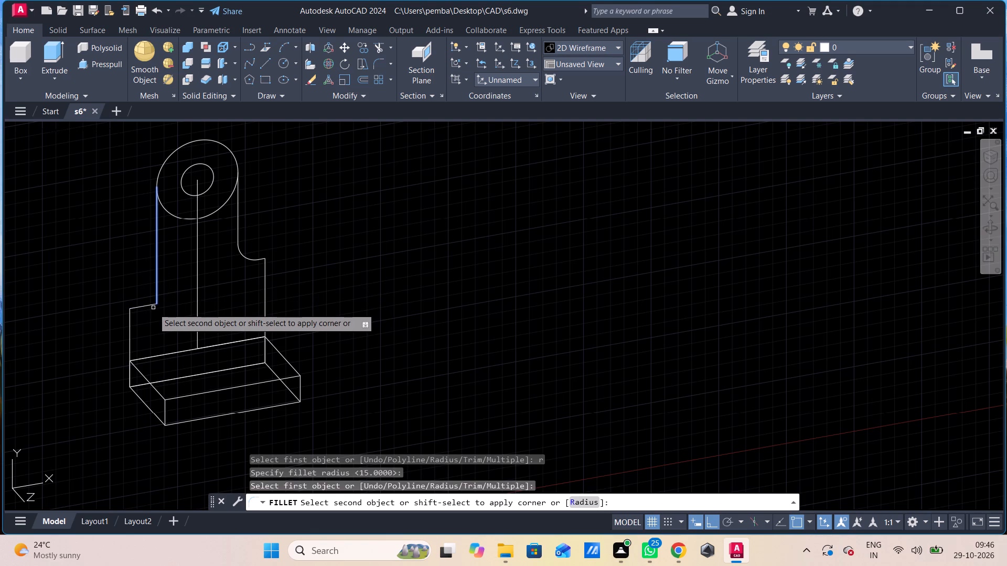
{"action": "left_click", "coordinate": [153, 308]}
{"action": "left_click", "coordinate": [148, 308]}
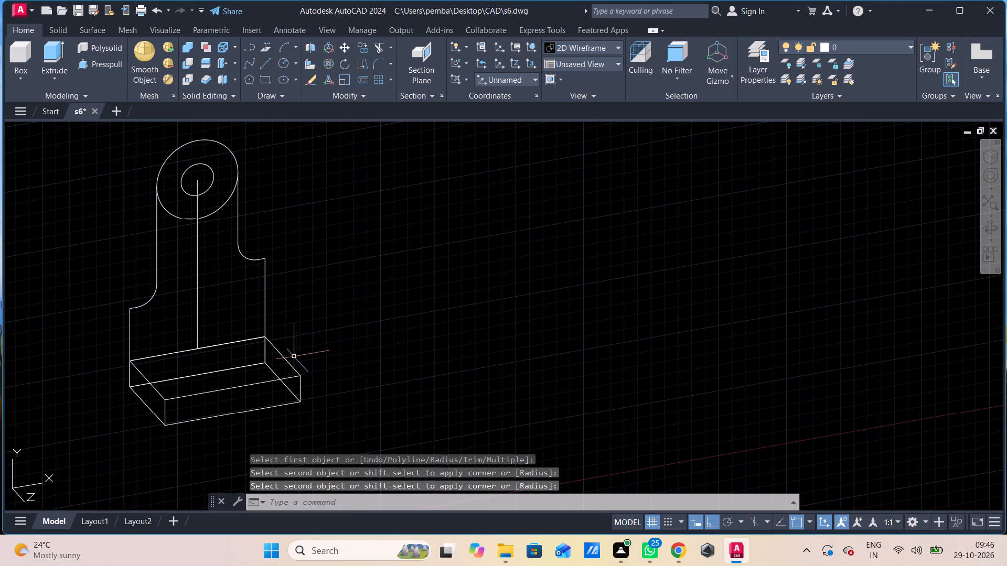
{"action": "key", "text": "space"}
{"action": "key", "text": "Escape"}
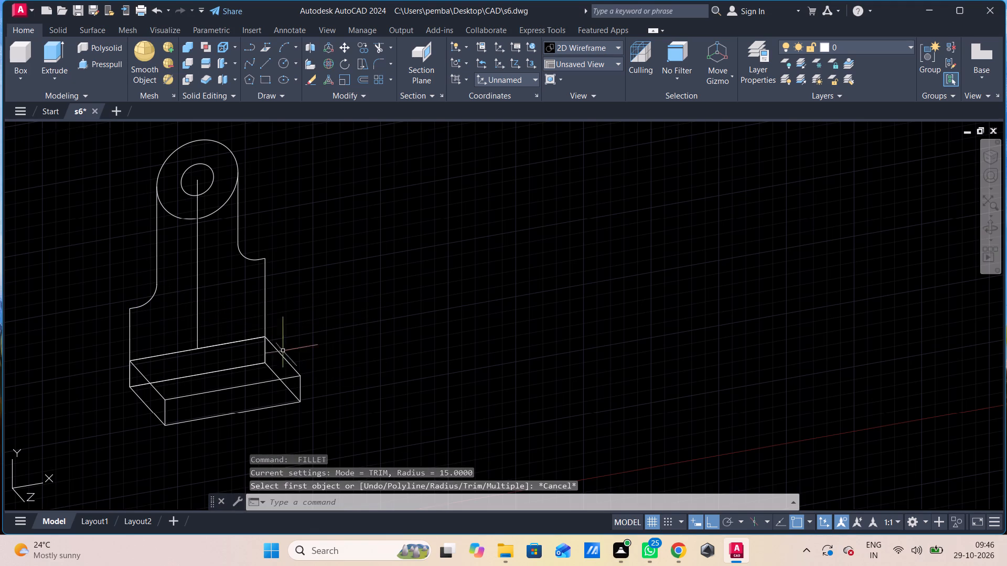
Erase the right side of the profile: the fillet arc, the short shoulder line and both vertical lines.
{"action": "left_click", "coordinate": [264, 230]}
{"action": "left_click", "coordinate": [241, 303]}
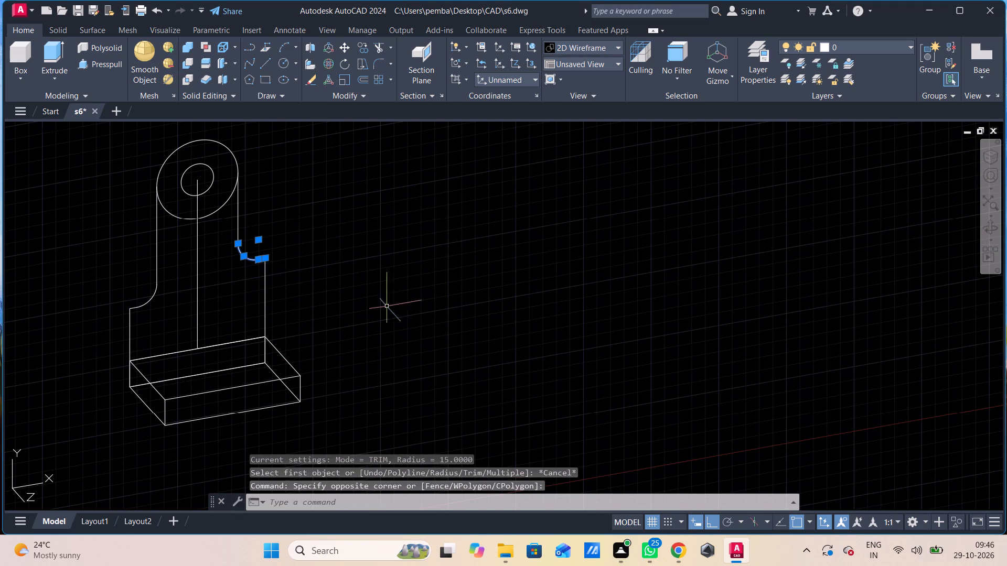
{"action": "key", "text": "Delete"}
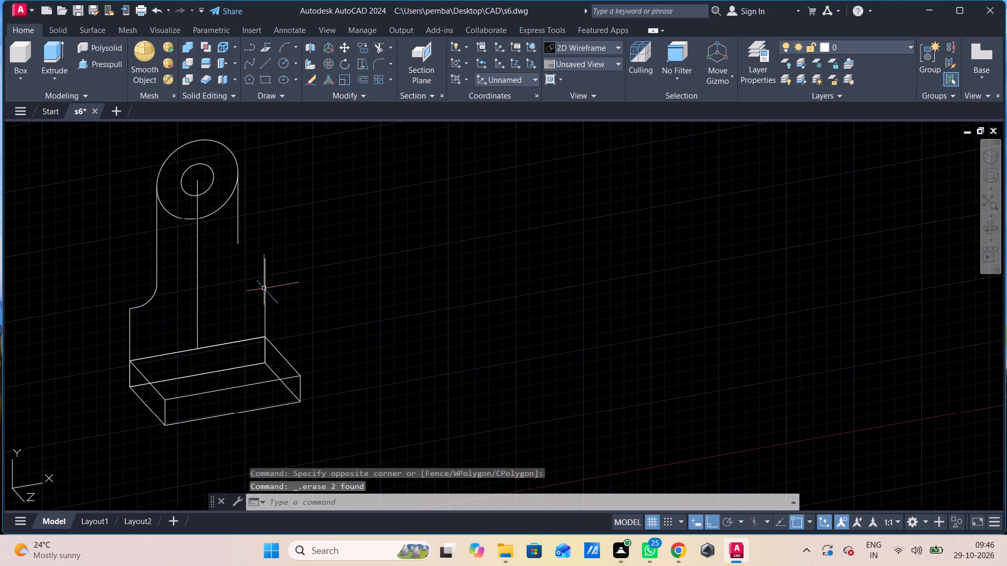
{"action": "left_click", "coordinate": [270, 280]}
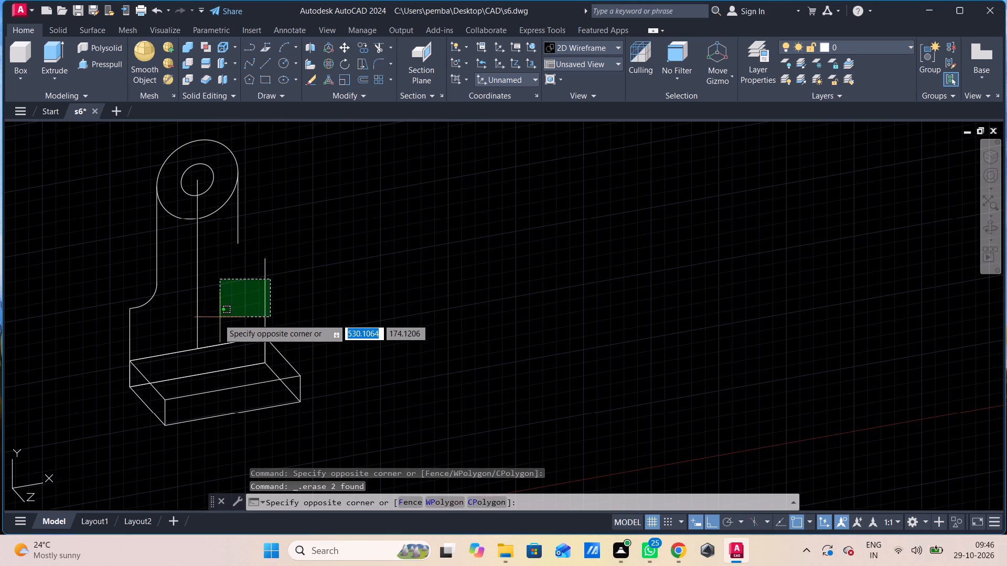
{"action": "left_click", "coordinate": [218, 319]}
{"action": "key", "text": "Delete"}
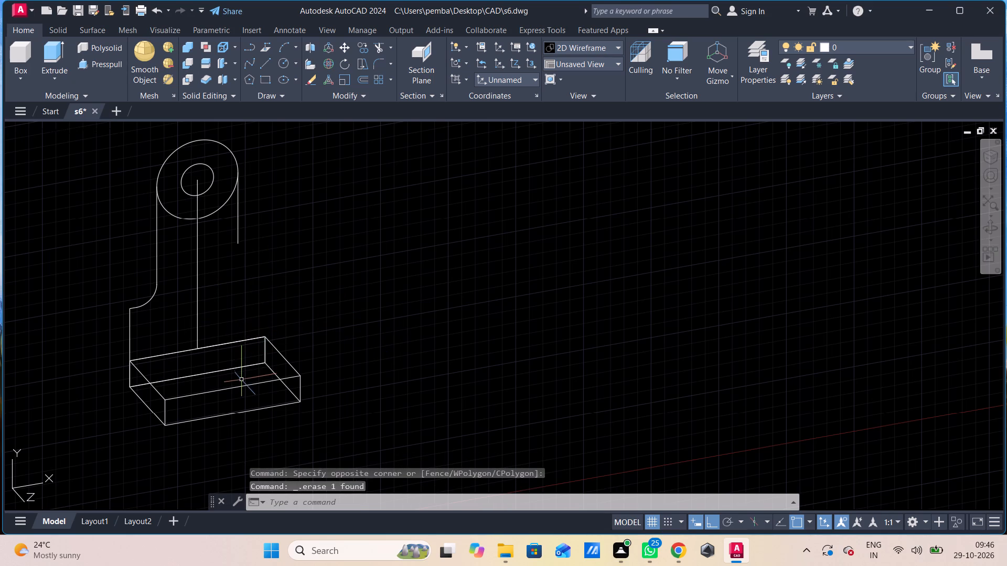
{"action": "left_click_drag", "start_coordinate": [273, 202], "coordinate": [256, 217]}
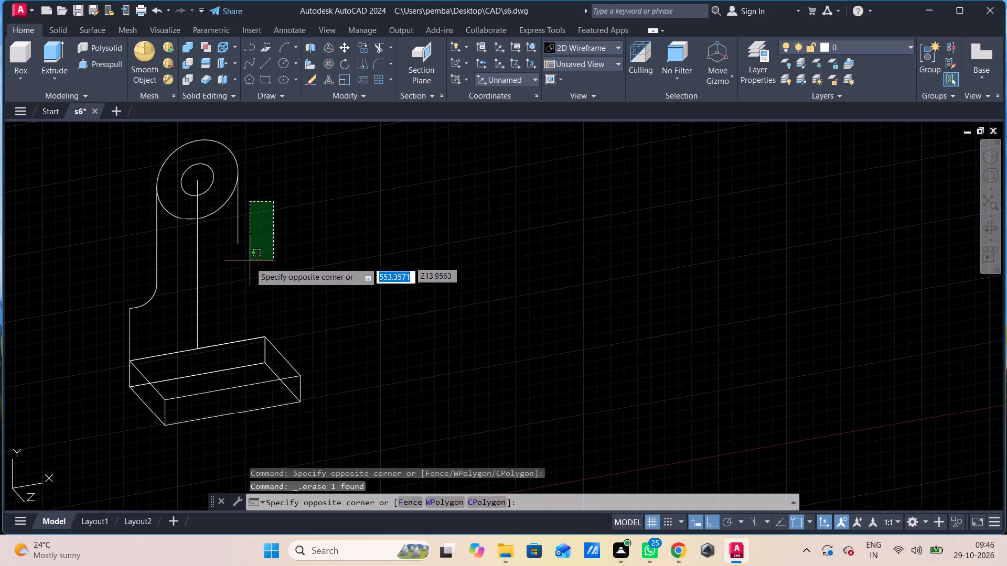
{"action": "left_click", "coordinate": [225, 293]}
{"action": "key", "text": "Escape"}
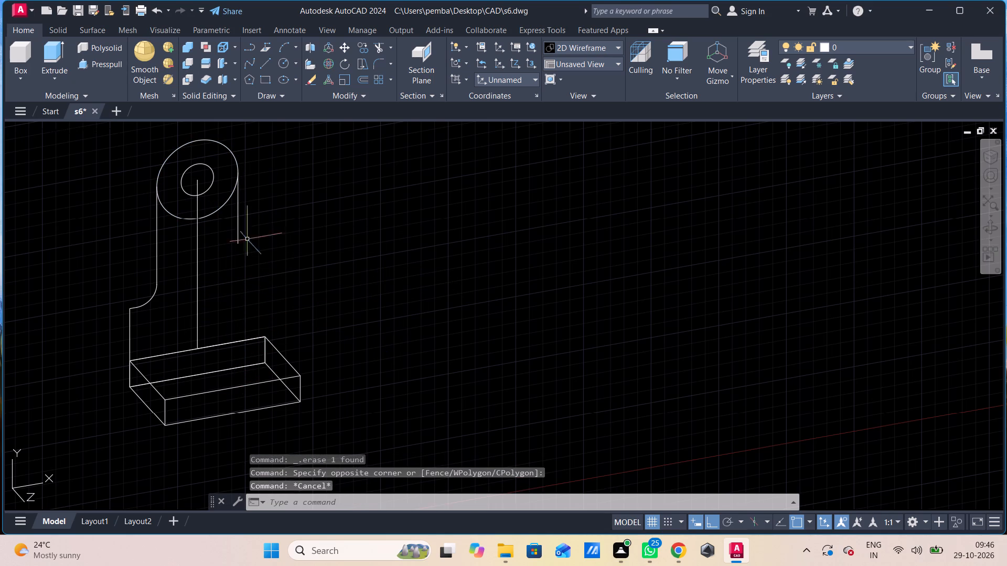
{"action": "left_click", "coordinate": [256, 236]}
{"action": "left_click", "coordinate": [227, 289]}
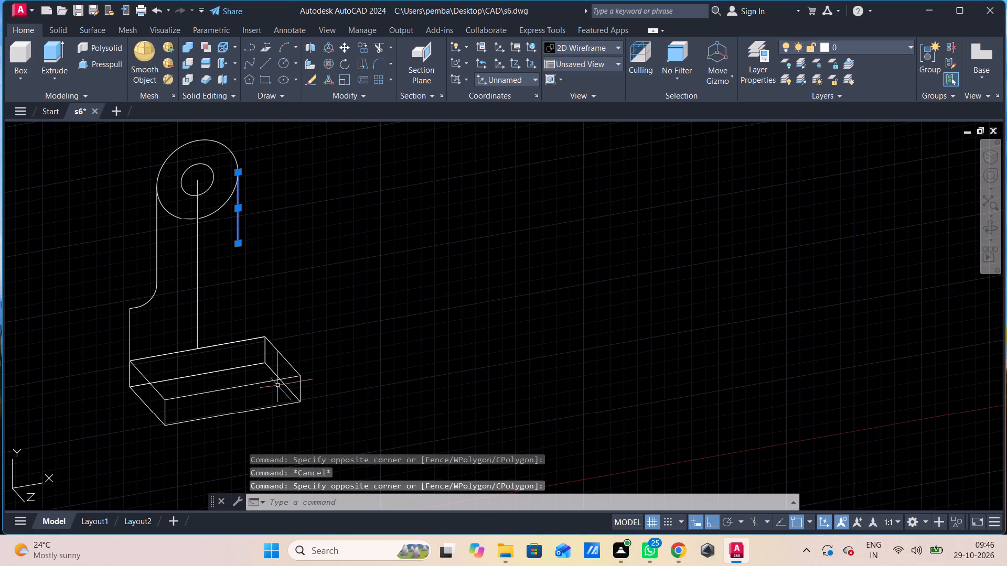
{"action": "key", "text": "Delete"}
Draw a vertical line about 84 down from the outer circle's right quadrant, continuing with a horizontal line outward past the base's right edge.
{"action": "key", "text": "l"}
{"action": "key", "text": "space"}
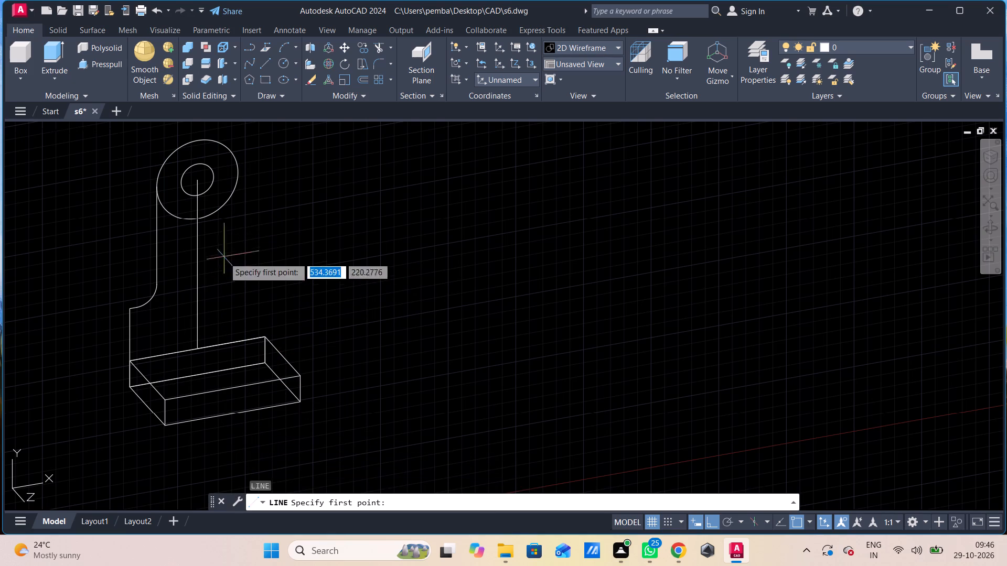
{"action": "left_click", "coordinate": [237, 173]}
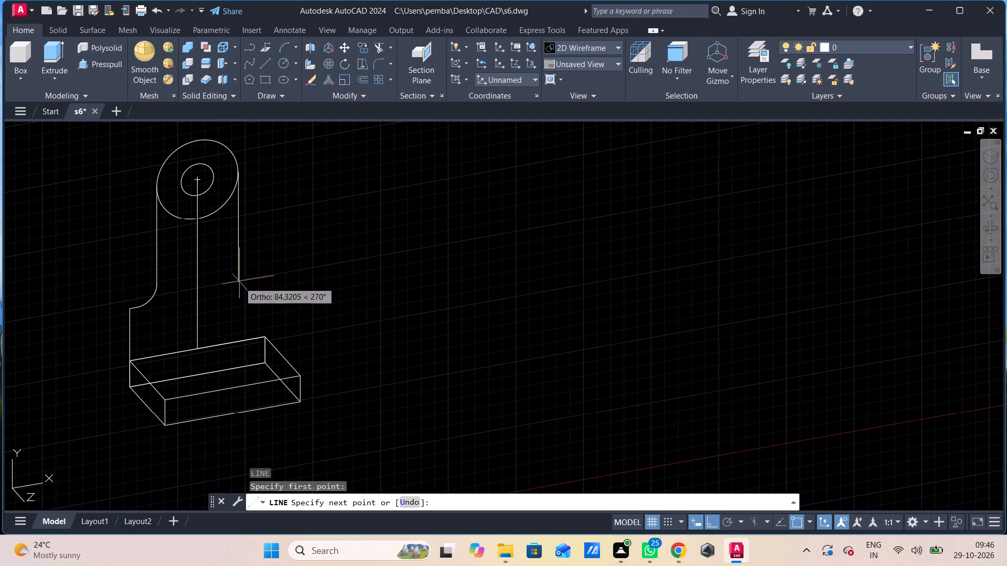
{"action": "left_click", "coordinate": [239, 282]}
{"action": "left_click", "coordinate": [347, 278]}
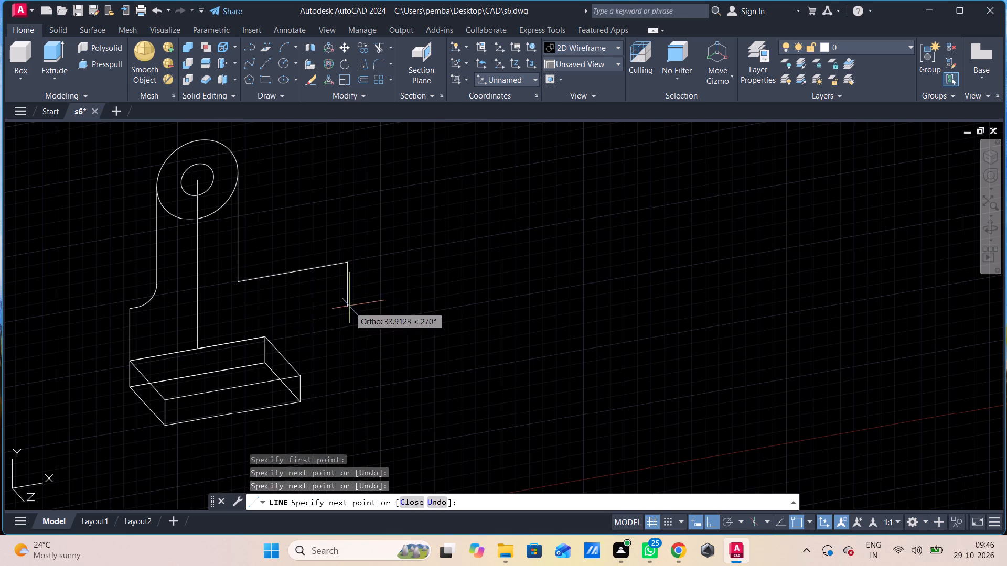
{"action": "key", "text": "Escape"}
Draw a vertical line from the base's top back right corner up past the new horizontal line.
{"action": "key", "text": "space"}
{"action": "left_click", "coordinate": [264, 341]}
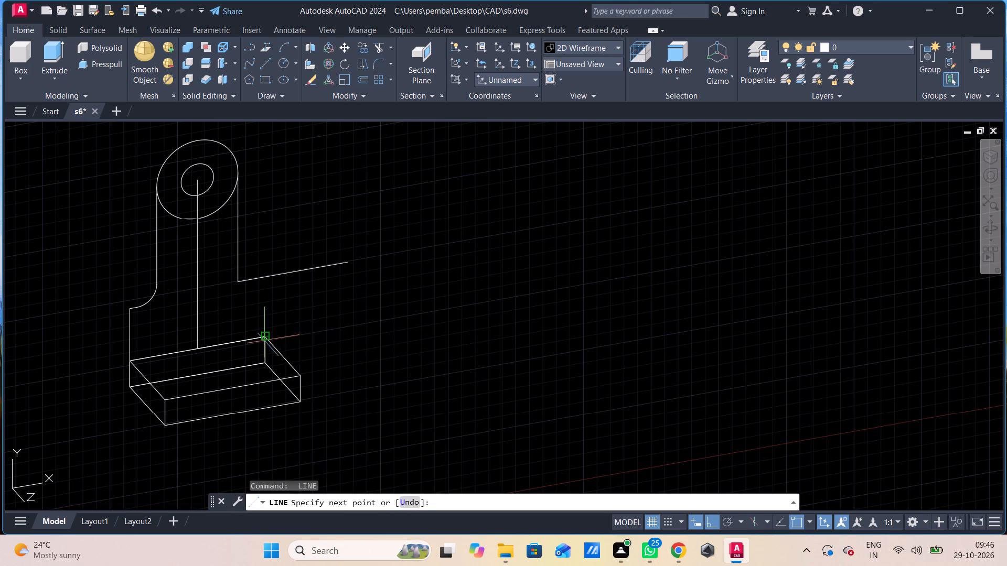
{"action": "left_click", "coordinate": [274, 262]}
{"action": "key", "text": "space"}
{"action": "key", "text": "Escape"}
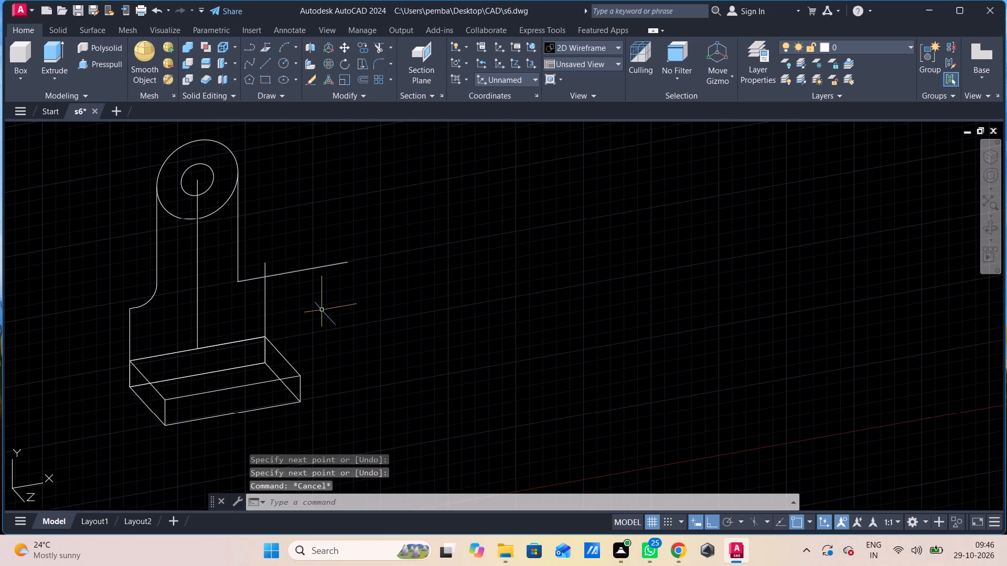
Trim the overhanging ends of the right horizontal and vertical lines where they cross.
{"action": "type", "text": "tr"}
{"action": "key", "text": "space"}
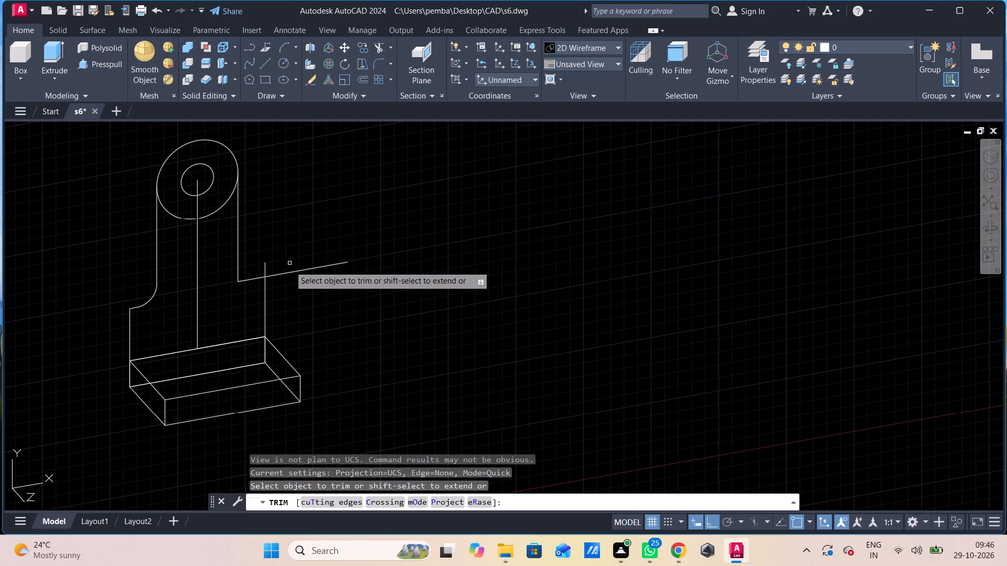
{"action": "left_click", "coordinate": [282, 291]}
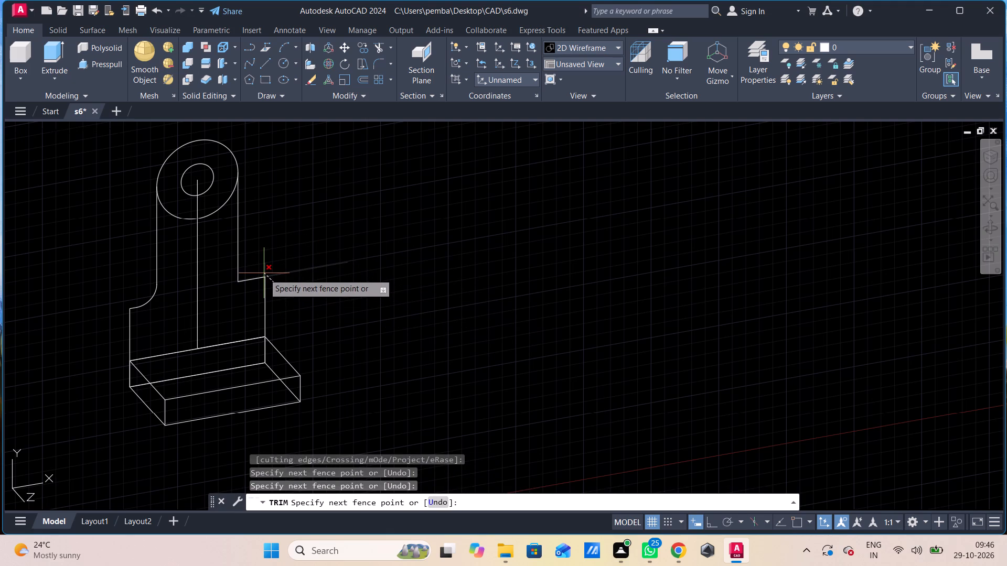
{"action": "left_click", "coordinate": [264, 274]}
{"action": "key", "text": "Escape"}
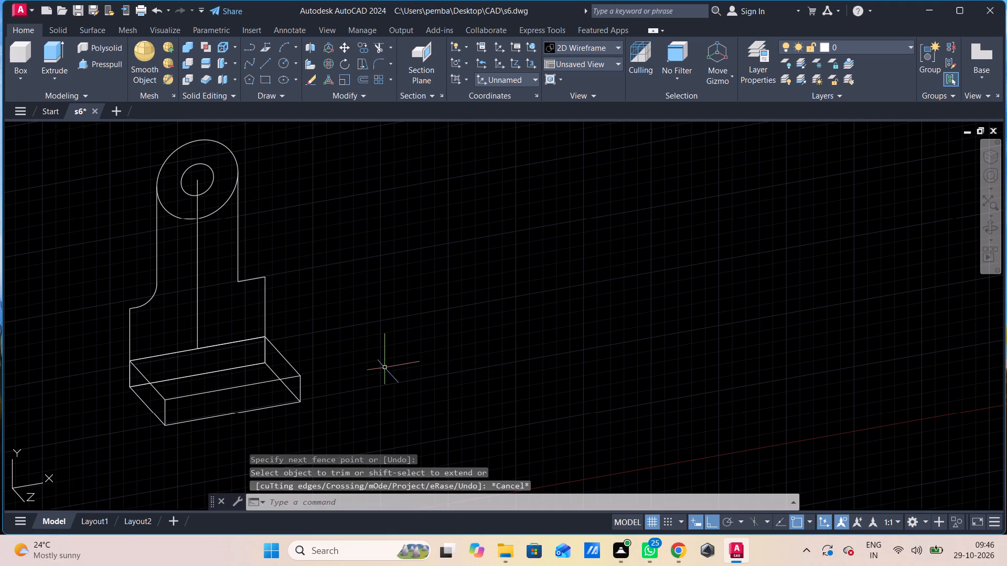
Fillet the inner corner between the upper right vertical line and the right shoulder line with radius 15.
{"action": "key", "text": "f"}
{"action": "key", "text": "space"}
{"action": "key", "text": "space"}
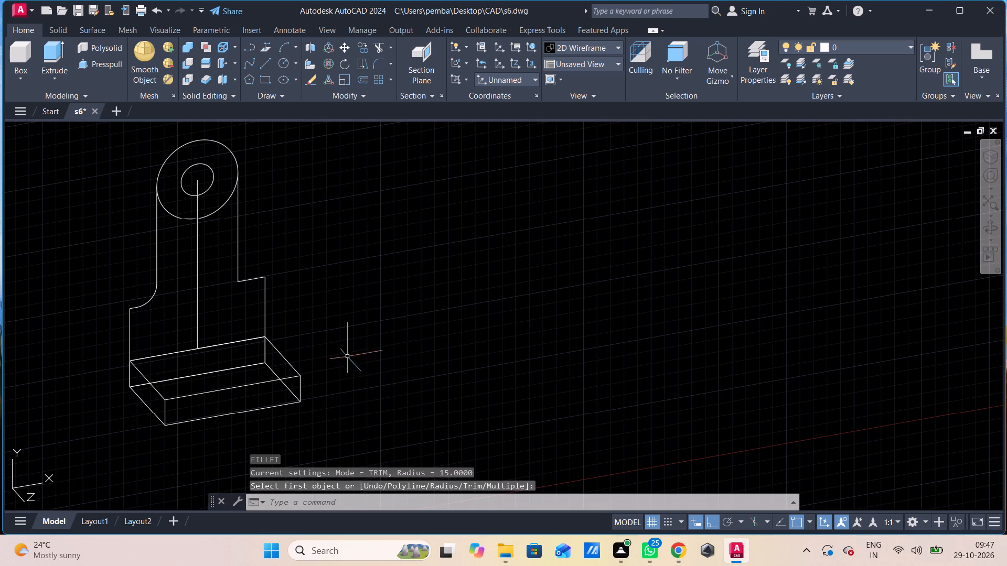
{"action": "key", "text": "space"}
{"action": "left_click", "coordinate": [255, 277]}
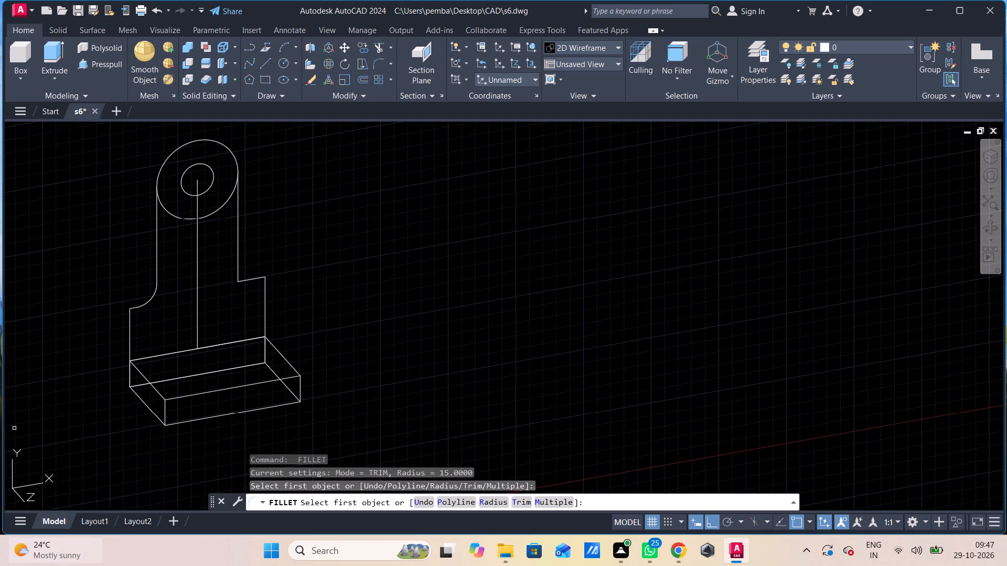
{"action": "left_click", "coordinate": [238, 273]}
{"action": "left_click", "coordinate": [242, 282]}
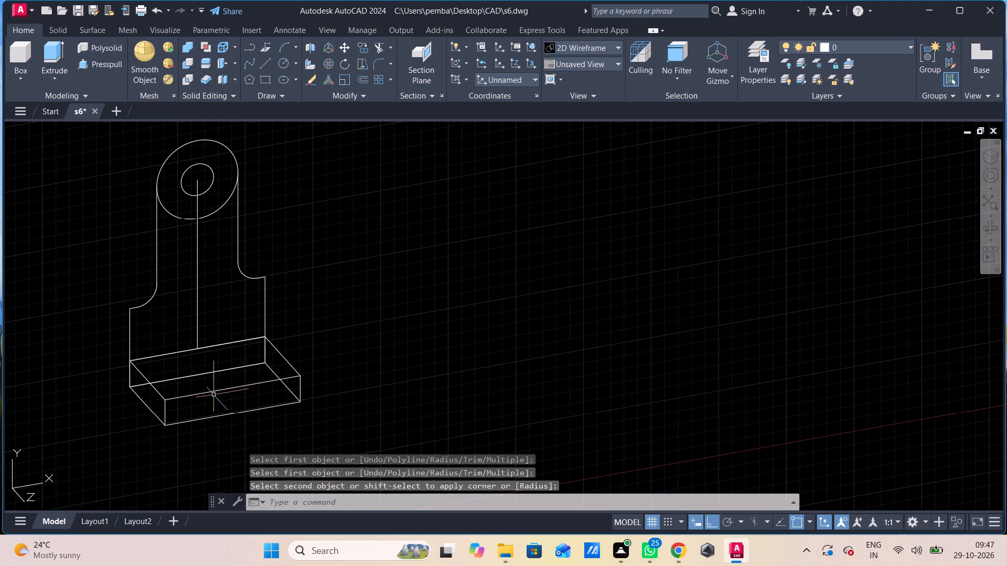
{"action": "key", "text": "Escape"}
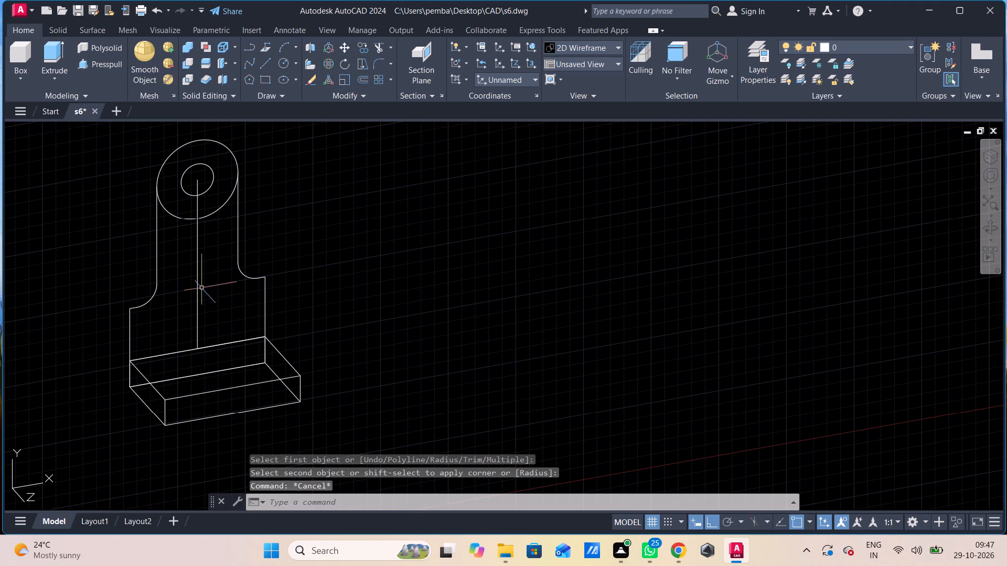
Delete the vertical construction line running from the base's back edge to the circles' centre.
{"action": "left_click", "coordinate": [196, 303]}
{"action": "key", "text": "Delete"}
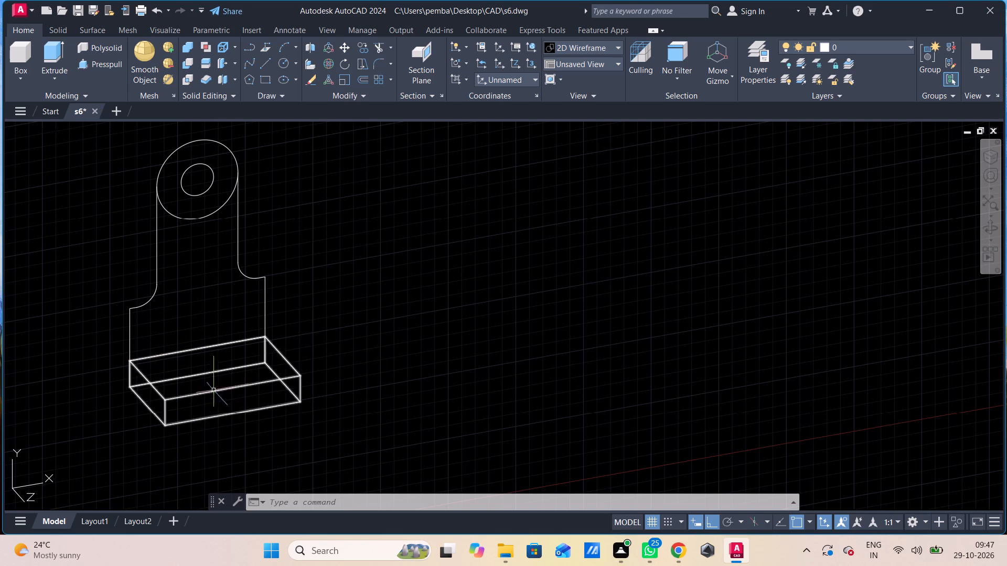
Switch the model to the front view.
{"action": "left_click", "coordinate": [25, 124]}
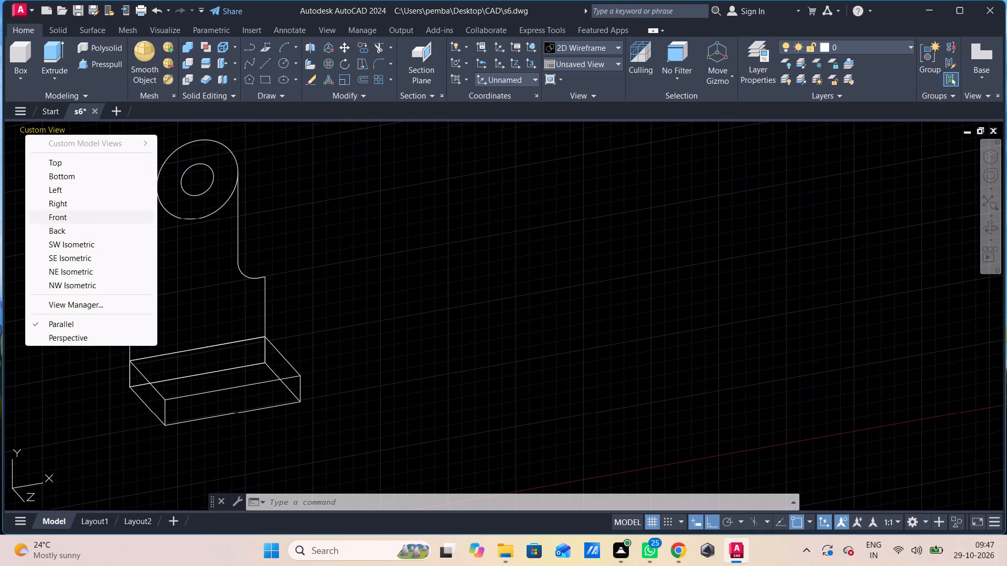
{"action": "left_click", "coordinate": [81, 215]}
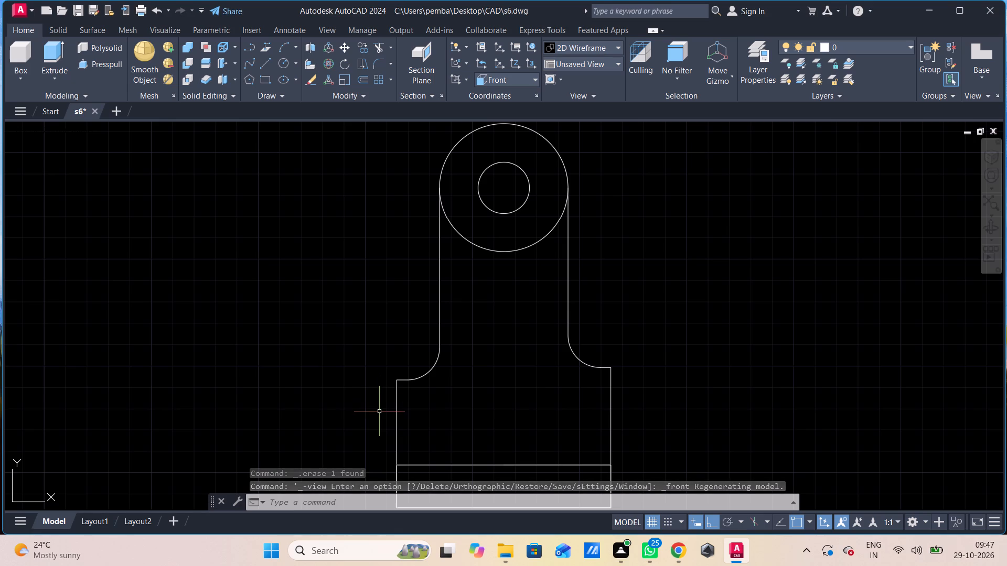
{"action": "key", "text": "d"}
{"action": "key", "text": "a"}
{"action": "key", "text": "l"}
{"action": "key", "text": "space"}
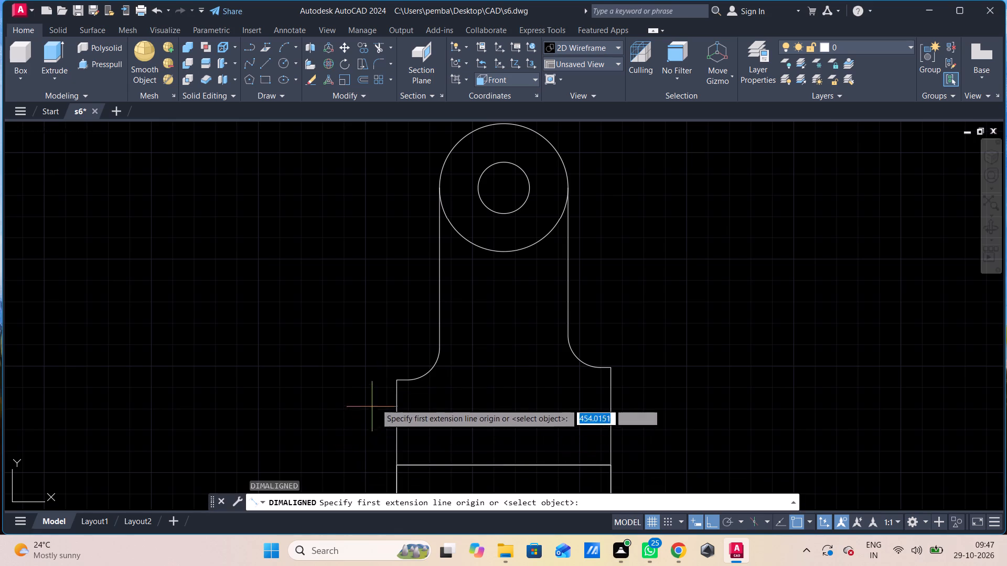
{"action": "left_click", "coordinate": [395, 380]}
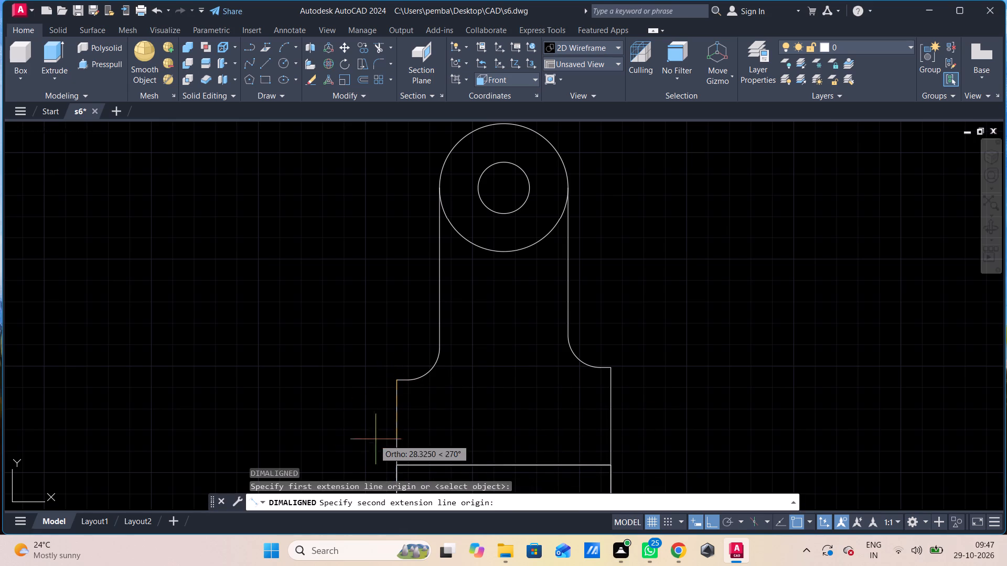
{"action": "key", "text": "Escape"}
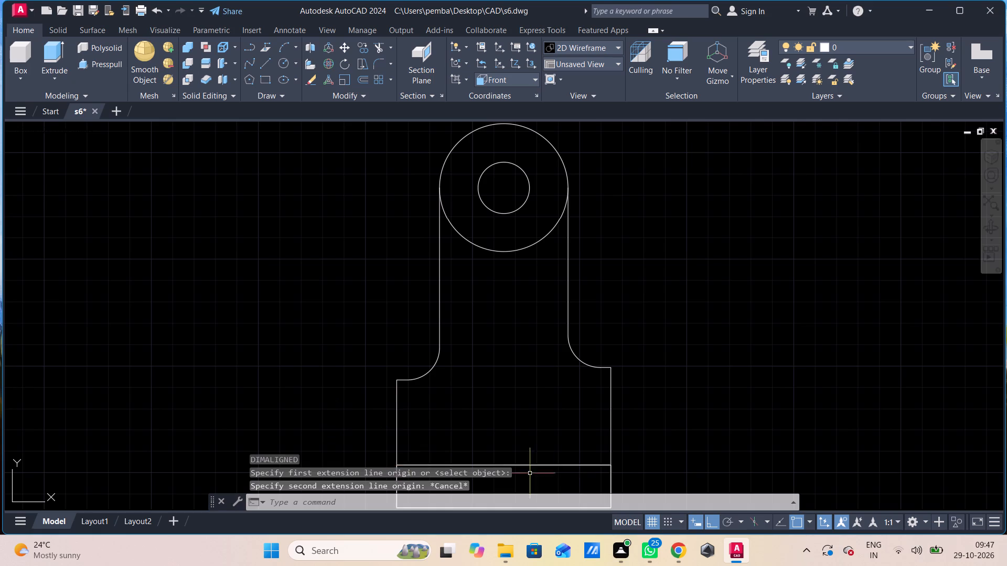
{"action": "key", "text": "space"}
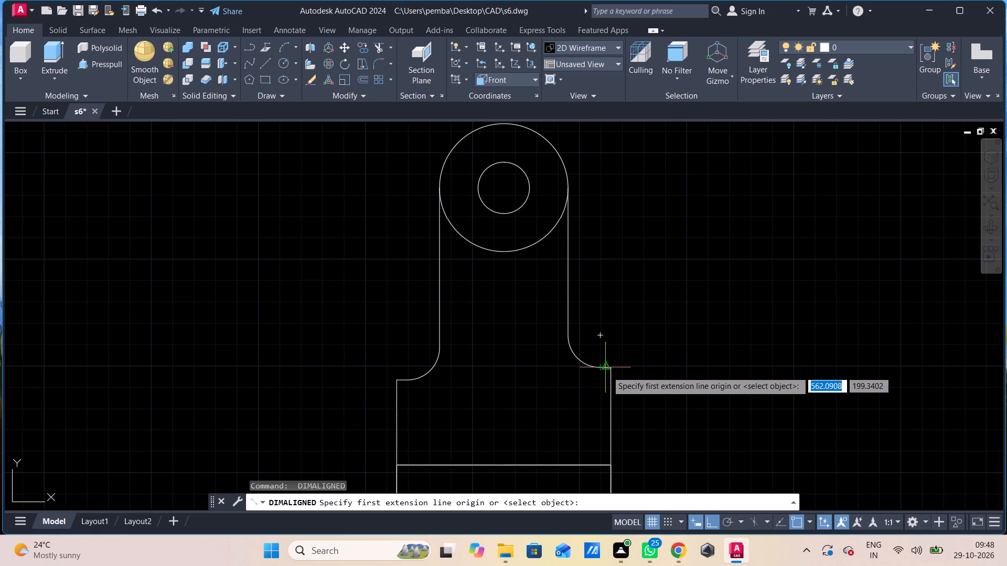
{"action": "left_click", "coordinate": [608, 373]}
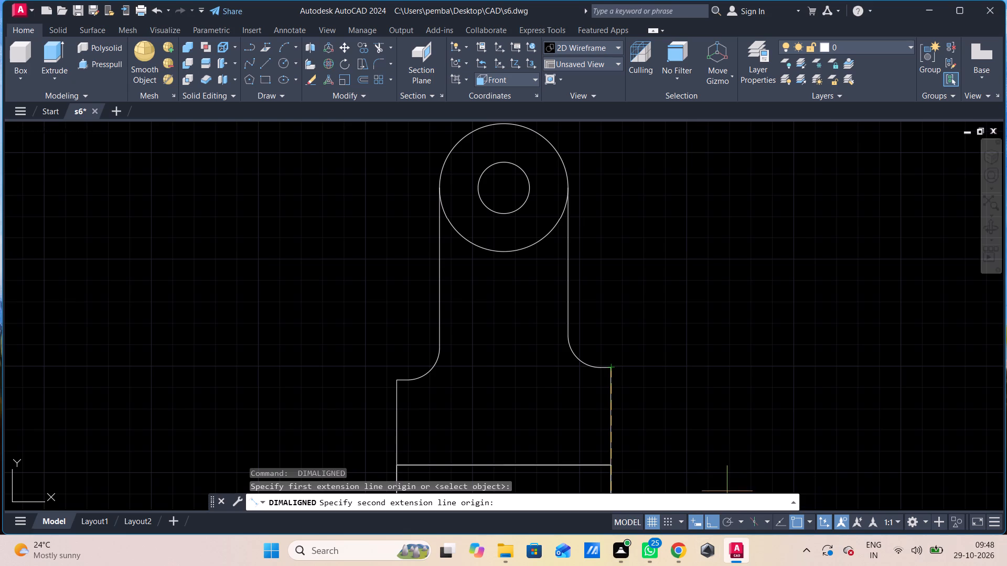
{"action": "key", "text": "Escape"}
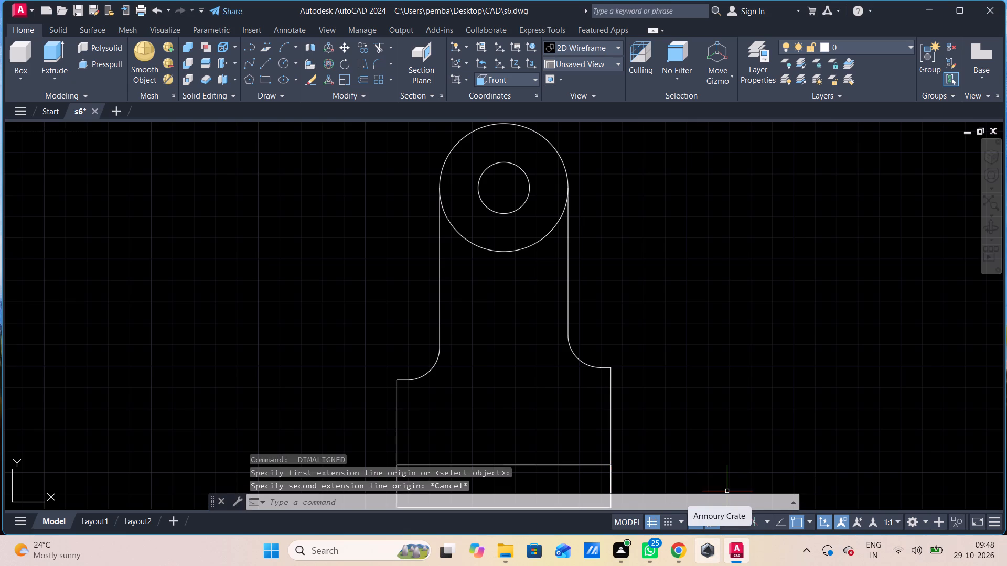
Delete the right side's lower vertical line, the fillet arc above it and the short shoulder line between them.
{"action": "key", "text": "ctrl+z"}
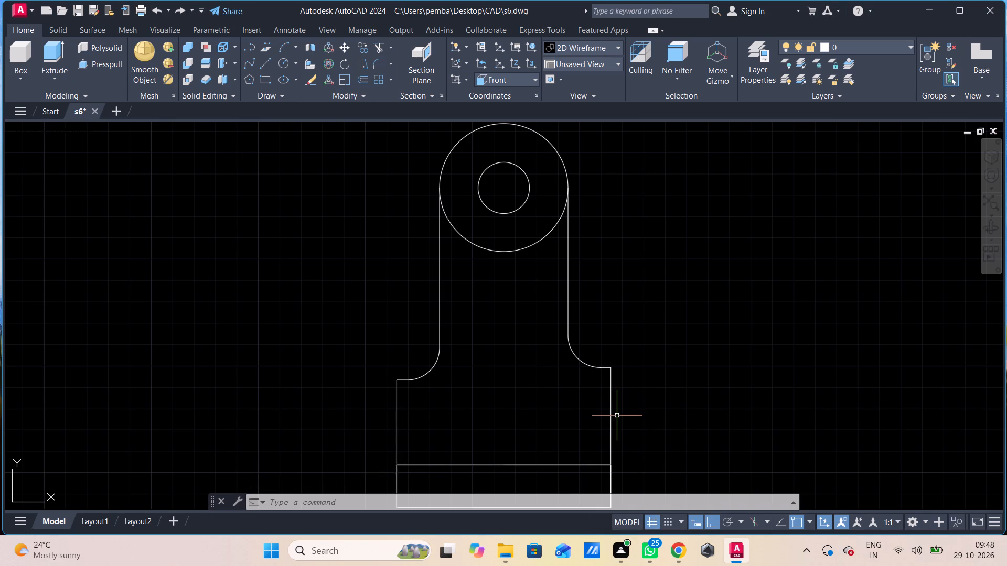
{"action": "middle_click_drag", "start_coordinate": [617, 417], "coordinate": [657, 419], "text": "shift"}
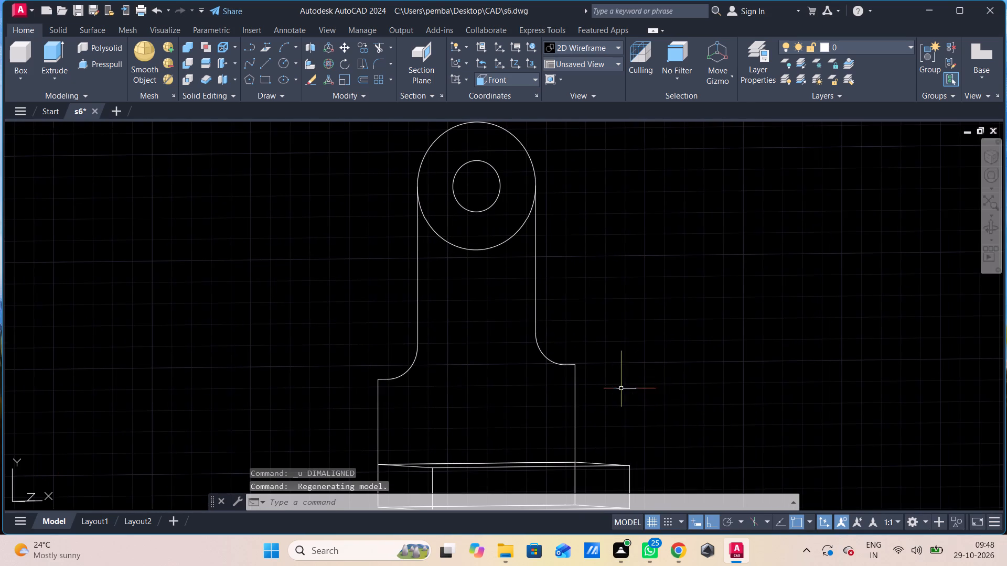
{"action": "middle_click_drag", "start_coordinate": [575, 423], "coordinate": [570, 406]}
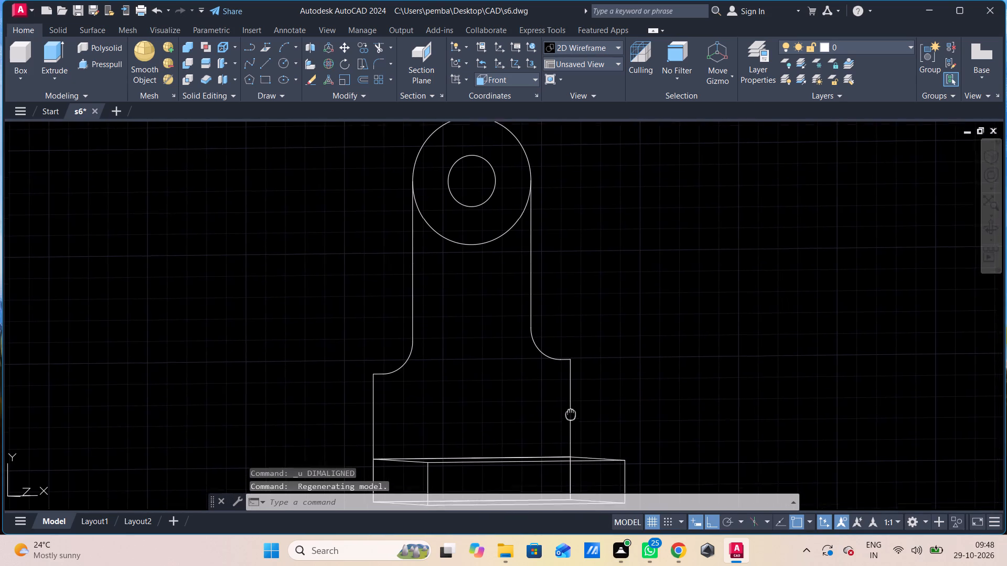
{"action": "middle_click_drag", "start_coordinate": [570, 406], "coordinate": [567, 372]}
{"action": "middle_click", "coordinate": [567, 372]}
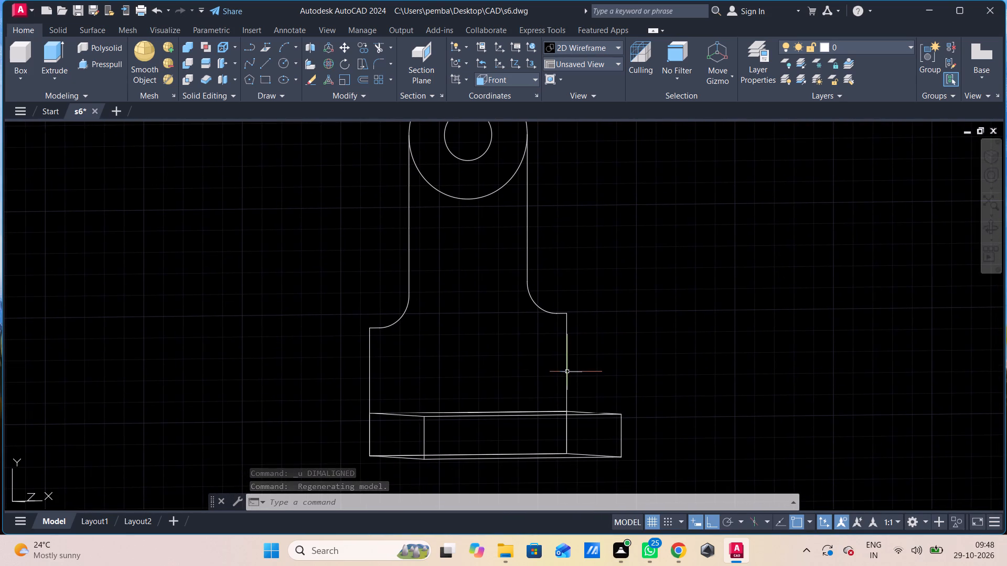
{"action": "middle_click", "coordinate": [515, 369]}
{"action": "scroll", "coordinate": [512, 369], "scroll_direction": "up", "scroll_amount": 1}
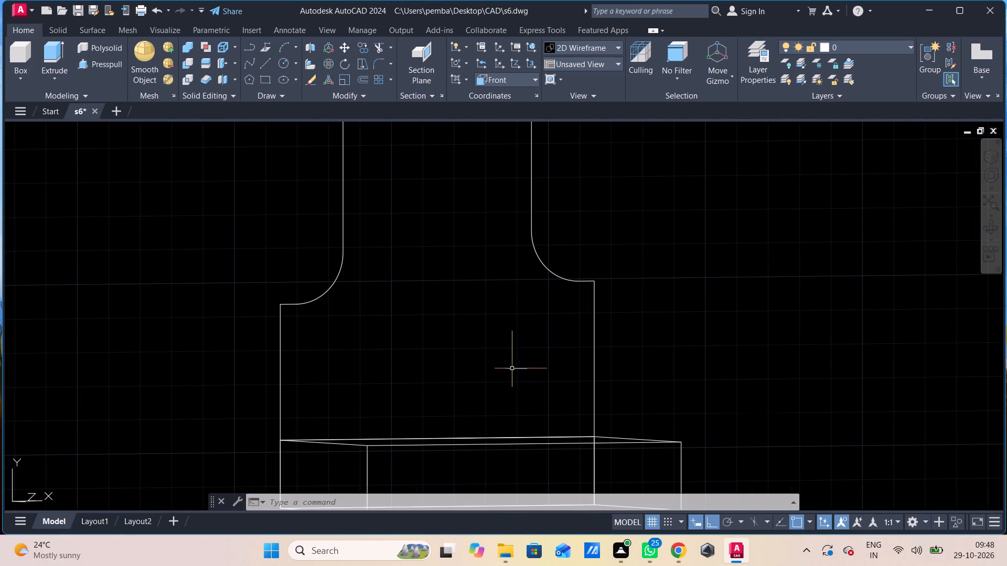
{"action": "middle_click_drag", "start_coordinate": [512, 369], "coordinate": [515, 411], "text": "shift"}
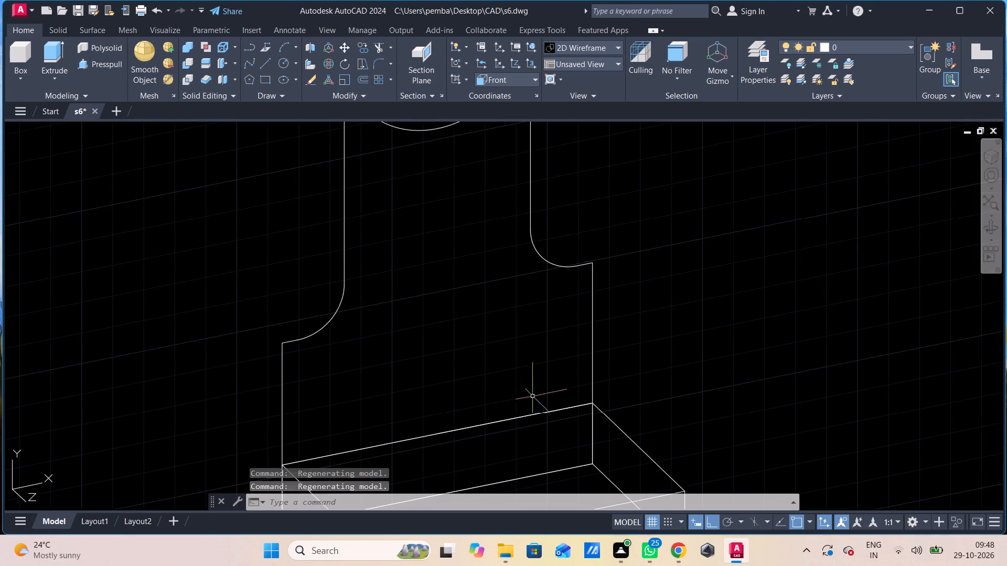
{"action": "scroll", "coordinate": [535, 393], "scroll_direction": "down", "scroll_amount": 1}
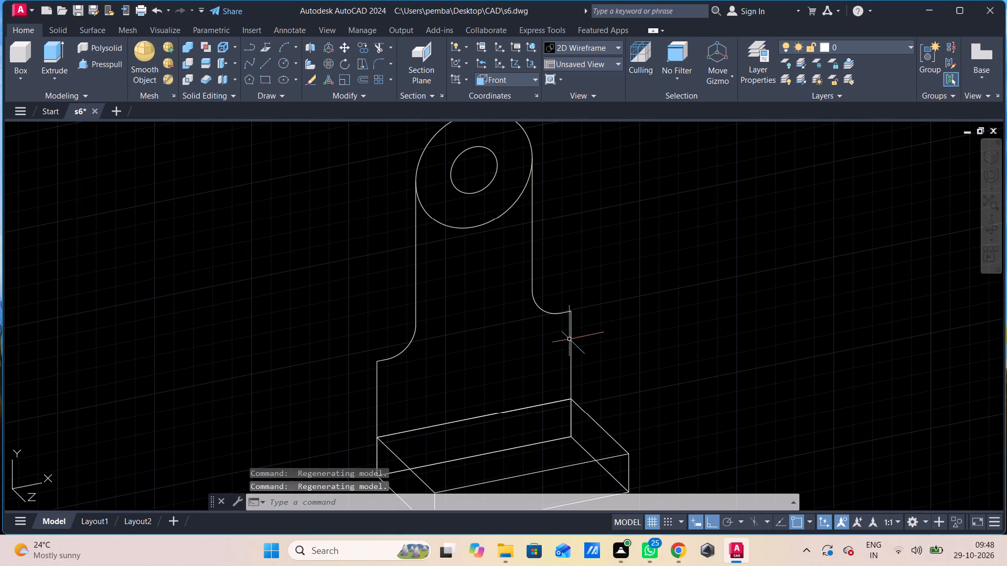
{"action": "left_click", "coordinate": [586, 322]}
{"action": "left_click", "coordinate": [537, 361]}
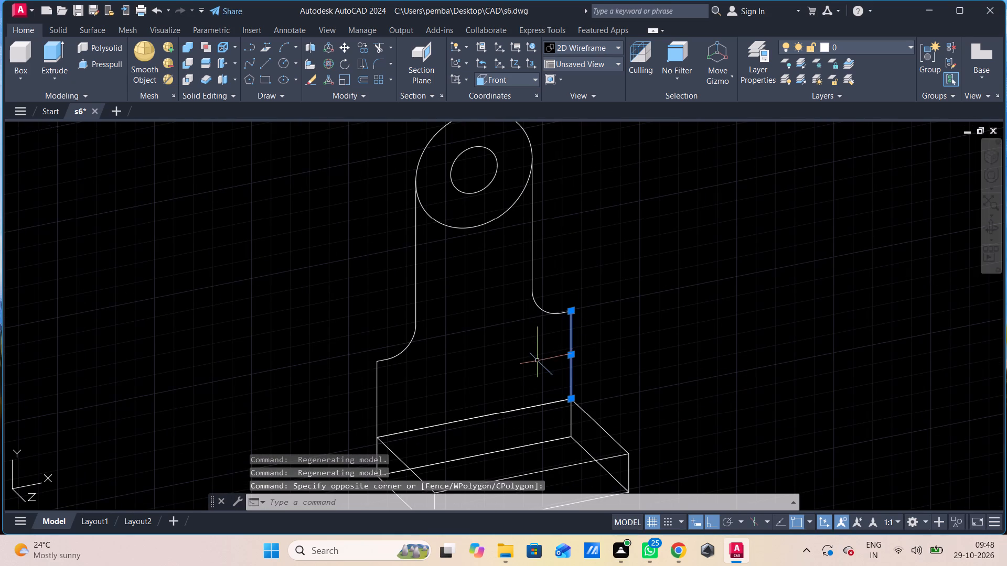
{"action": "left_click", "coordinate": [560, 293]}
{"action": "left_click", "coordinate": [527, 322]}
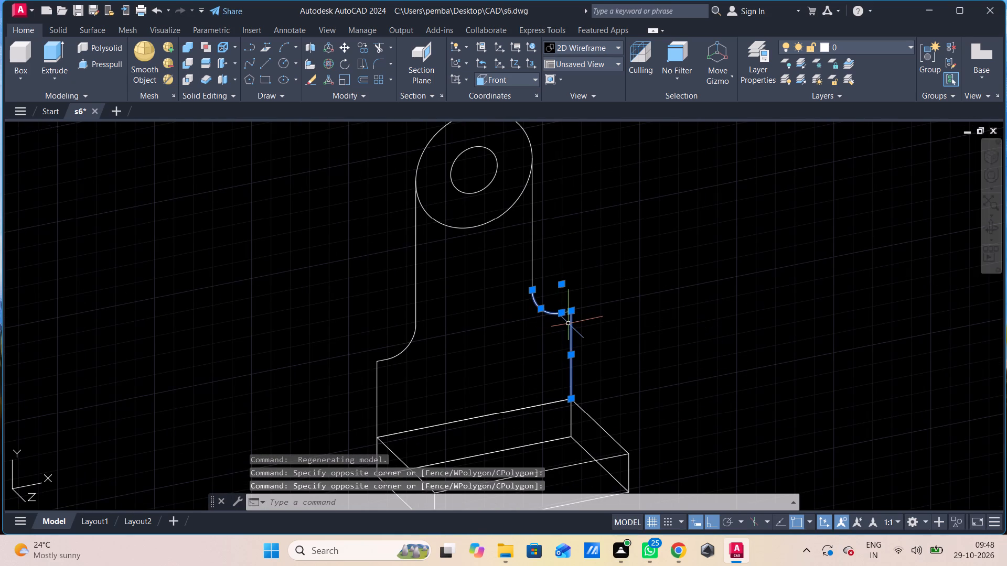
{"action": "key", "text": "Delete"}
{"action": "left_click_drag", "start_coordinate": [584, 306], "coordinate": [568, 322]}
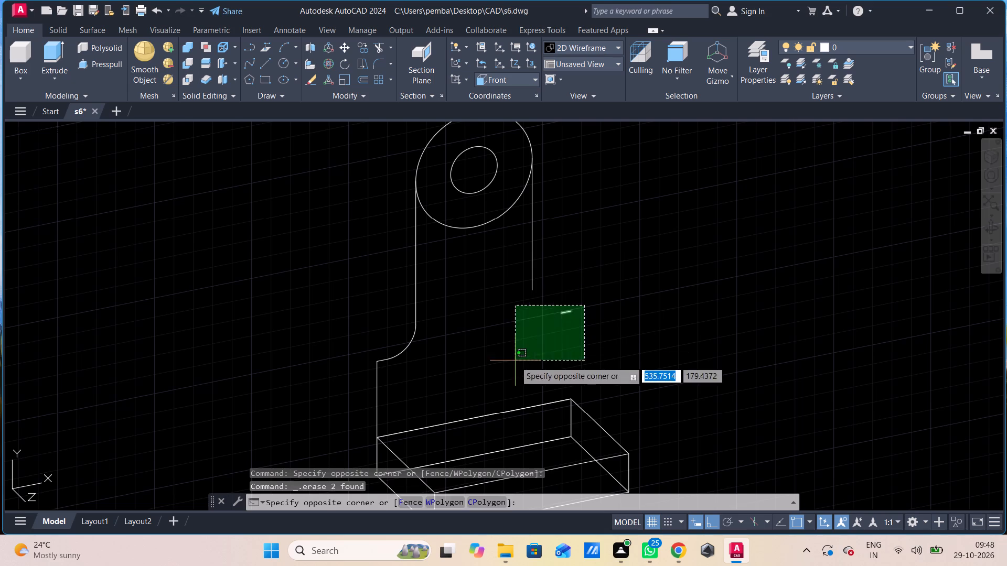
{"action": "left_click", "coordinate": [515, 361]}
{"action": "key", "text": "Delete"}
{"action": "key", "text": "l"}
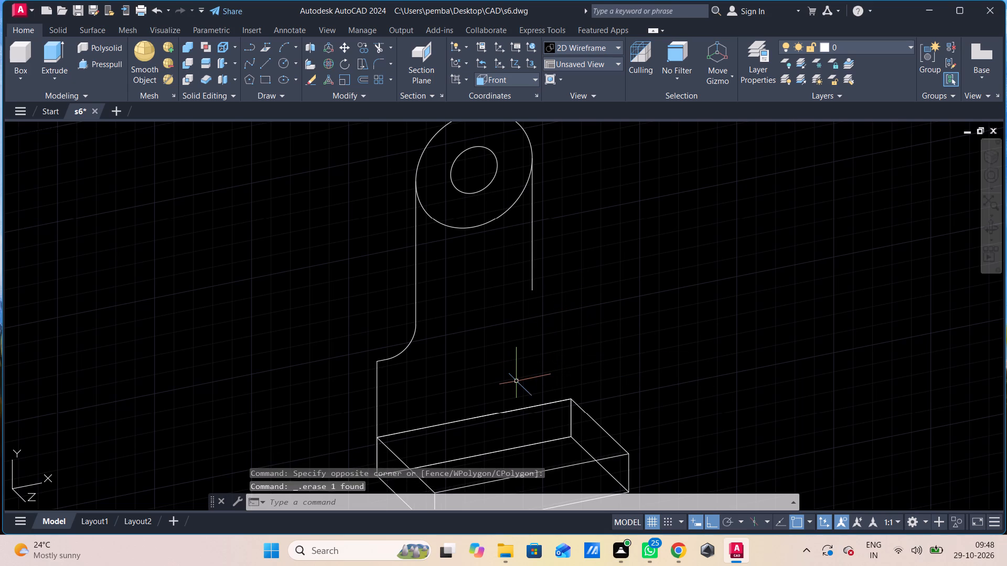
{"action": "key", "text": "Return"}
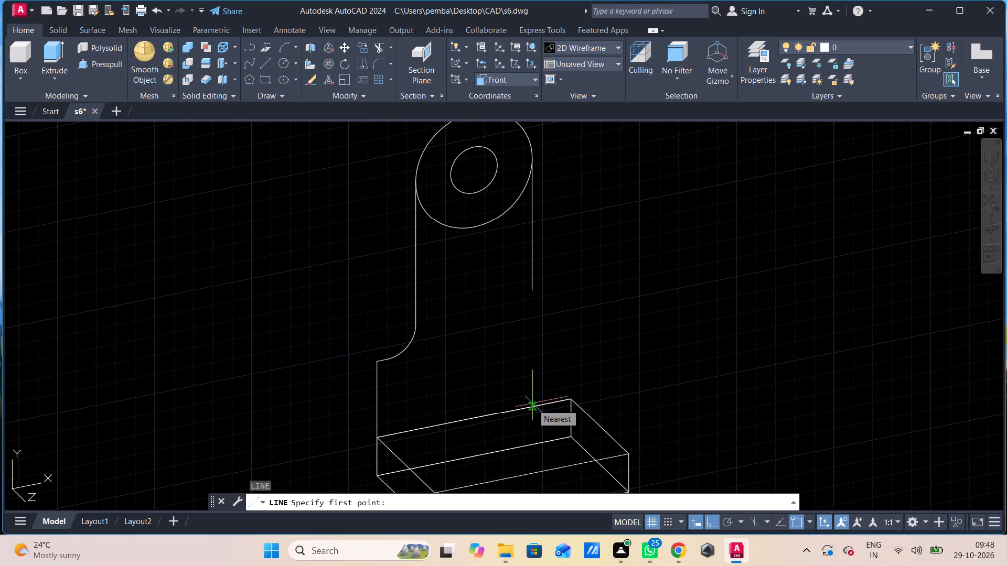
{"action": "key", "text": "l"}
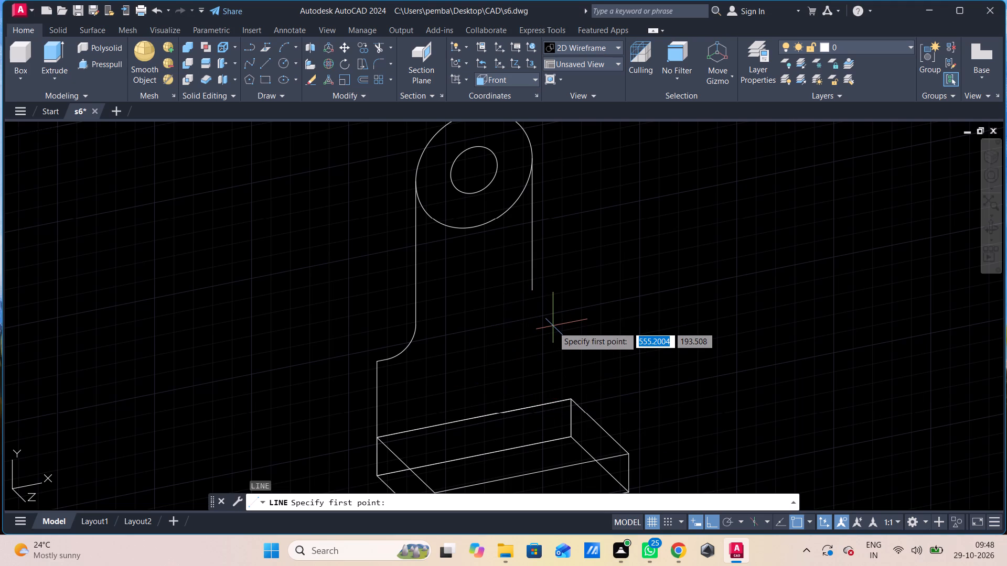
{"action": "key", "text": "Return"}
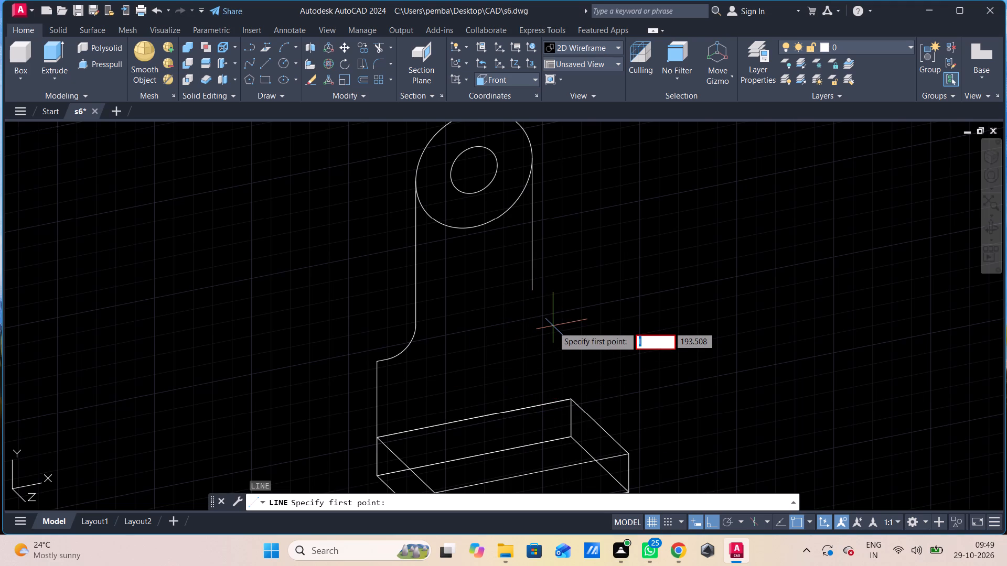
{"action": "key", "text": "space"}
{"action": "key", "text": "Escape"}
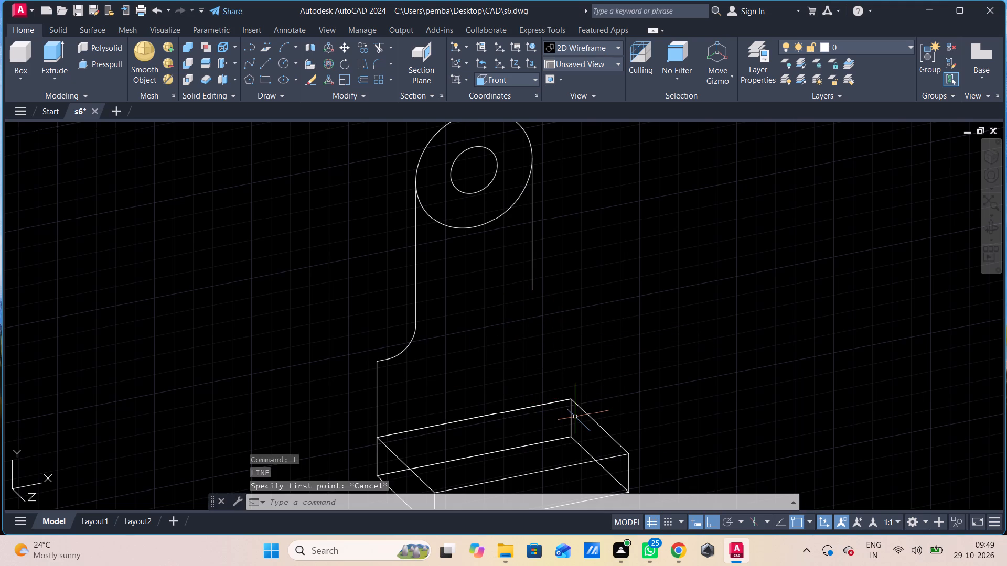
Draw a vertical line 40 long up from the base's top back right corner, continuing with a shoulder line inward past the upper right vertical line.
{"action": "type", "text": "l"}
{"action": "key", "text": "space"}
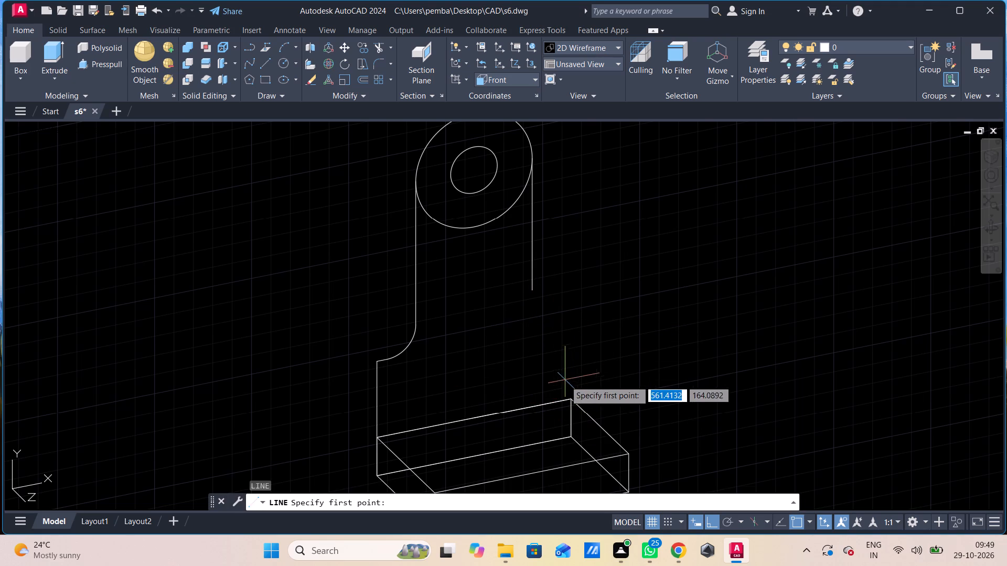
{"action": "left_click", "coordinate": [569, 399]}
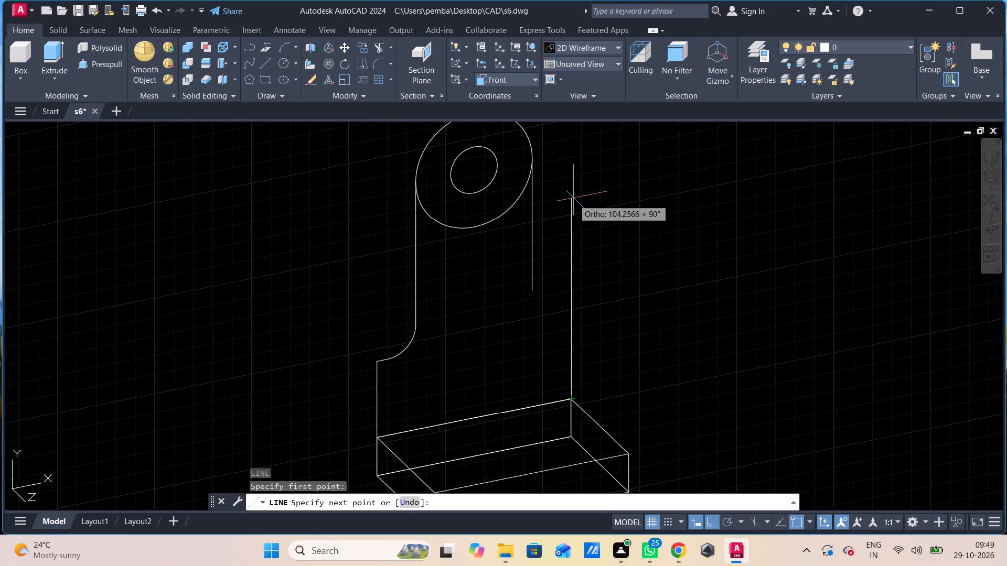
{"action": "type", "text": "40"}
{"action": "key", "text": "Return"}
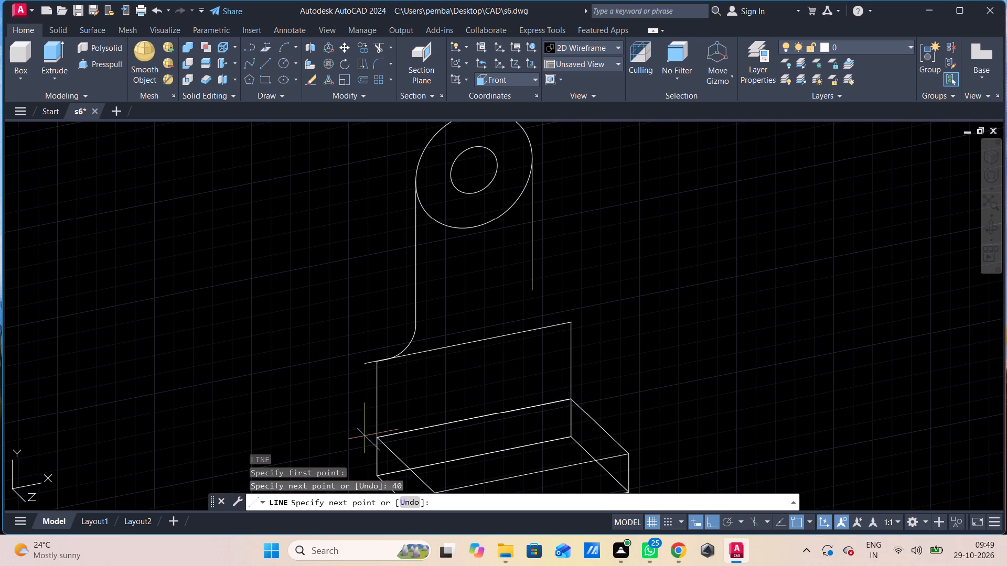
{"action": "left_click", "coordinate": [509, 342]}
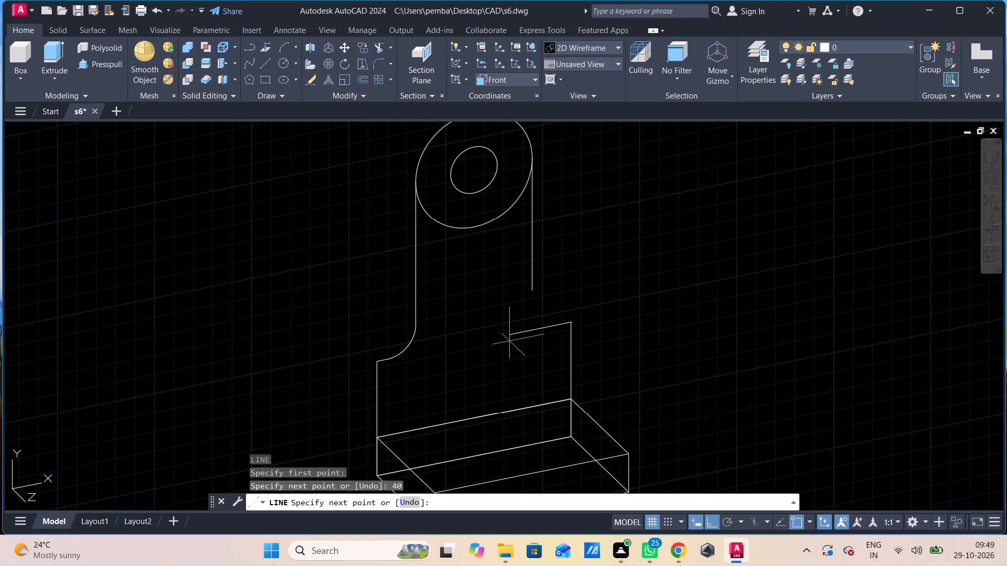
{"action": "key", "text": "Escape"}
Draw a line straight down from the lower end of the upper right vertical line, crossing the new shoulder line.
{"action": "key", "text": "space"}
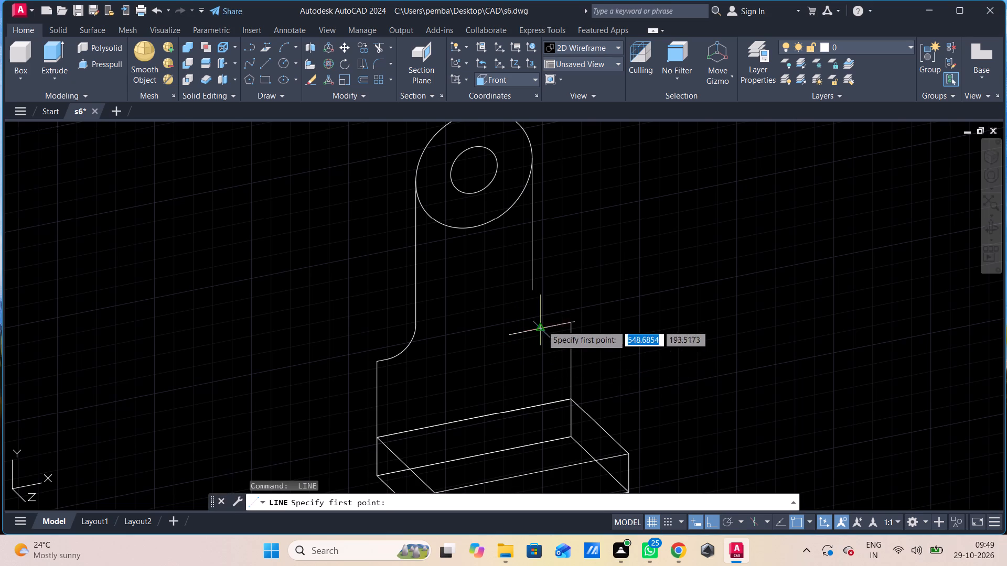
{"action": "left_click", "coordinate": [534, 293]}
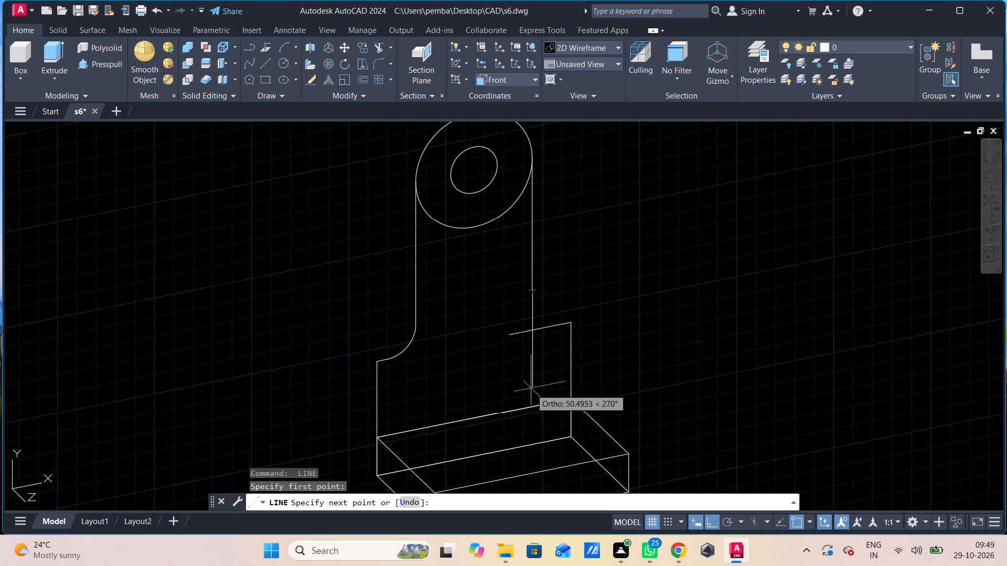
{"action": "left_click", "coordinate": [527, 366]}
{"action": "key", "text": "space"}
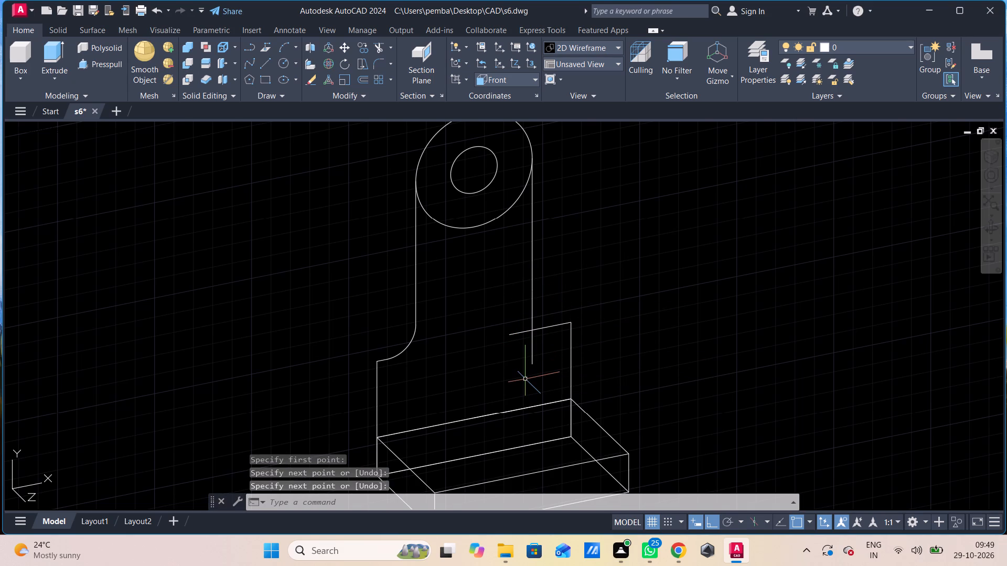
Trim the overhanging ends of the right shoulder line and the vertical line where they cross.
{"action": "type", "text": "tr"}
{"action": "key", "text": "space"}
{"action": "left_click_drag", "start_coordinate": [519, 312], "coordinate": [543, 381]}
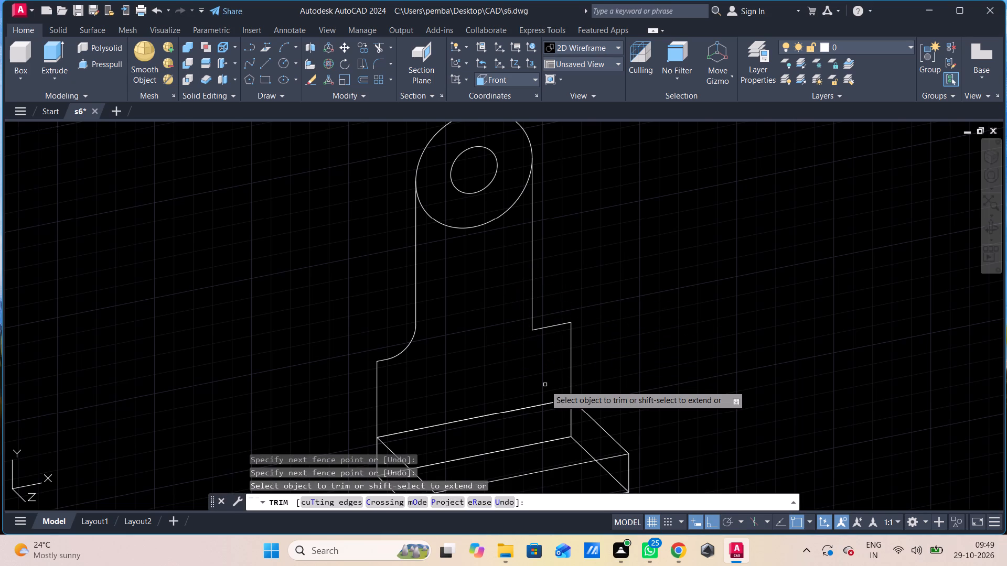
{"action": "key", "text": "Escape"}
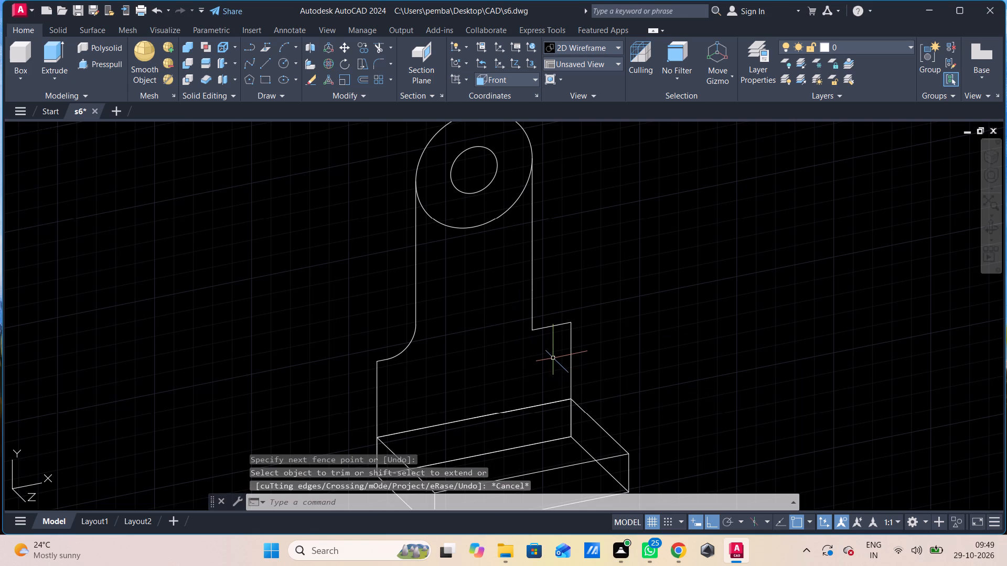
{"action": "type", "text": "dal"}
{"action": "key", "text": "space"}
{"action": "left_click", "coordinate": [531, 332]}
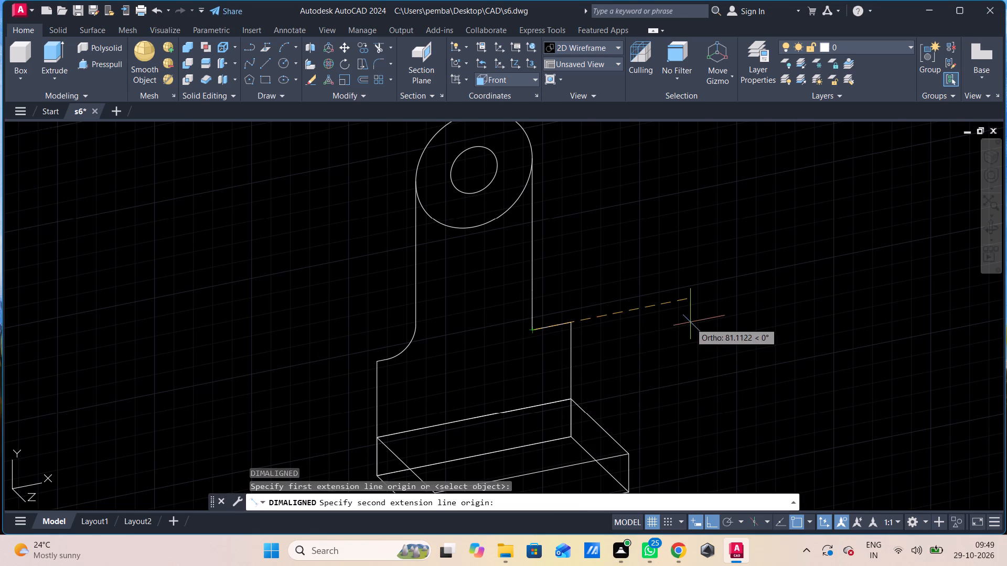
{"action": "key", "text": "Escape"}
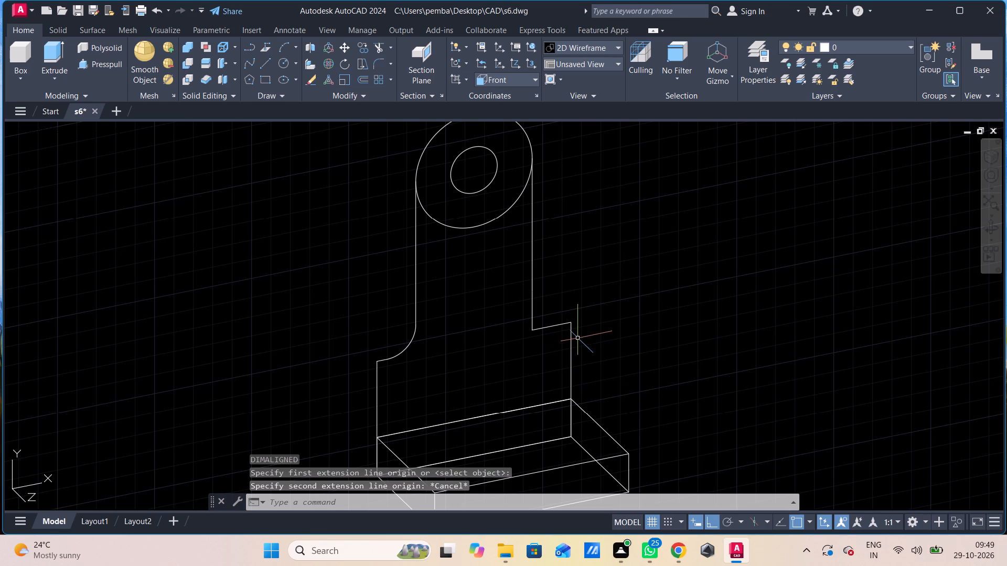
Fillet the inner corner between the upper right vertical line and the right shoulder line with radius 15.
{"action": "key", "text": "f"}
{"action": "key", "text": "space"}
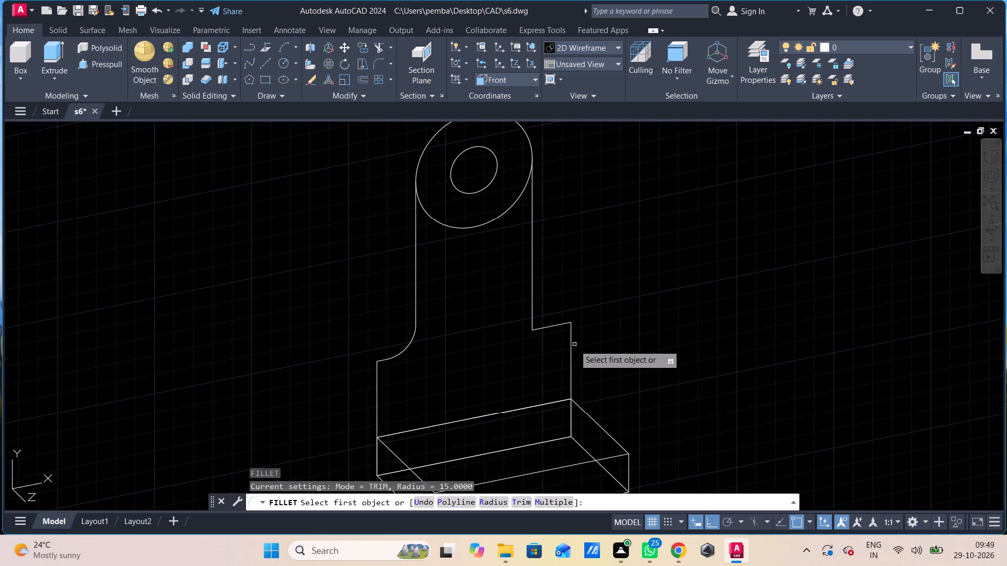
{"action": "type", "text": "r"}
{"action": "key", "text": "space"}
{"action": "key", "text": "space"}
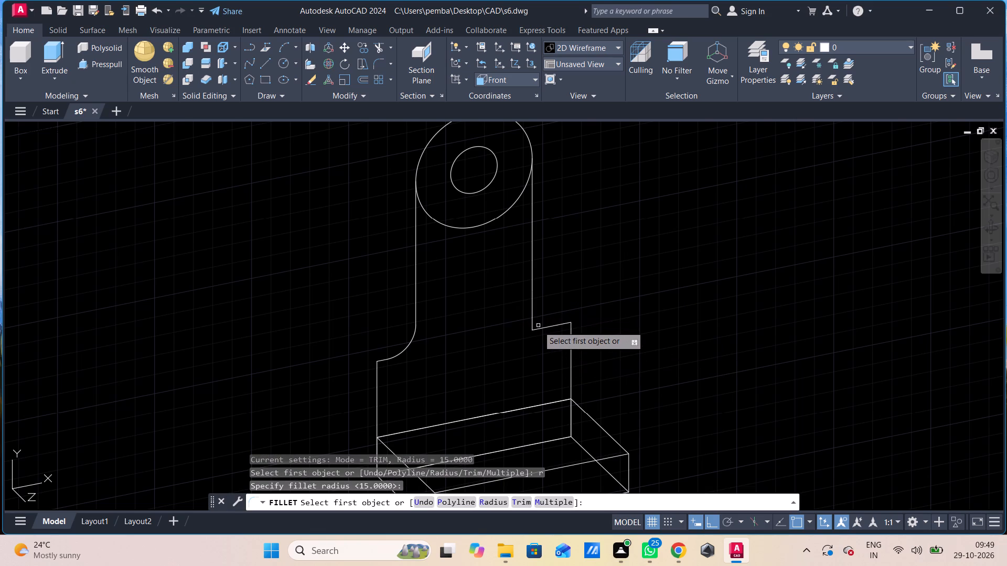
{"action": "left_click", "coordinate": [532, 298]}
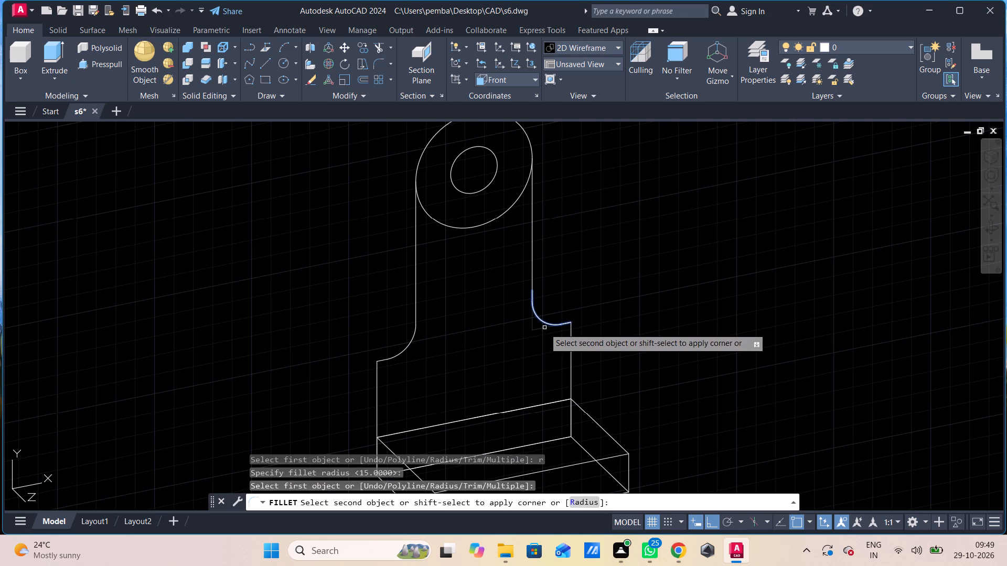
{"action": "left_click", "coordinate": [544, 328]}
{"action": "key", "text": "Escape"}
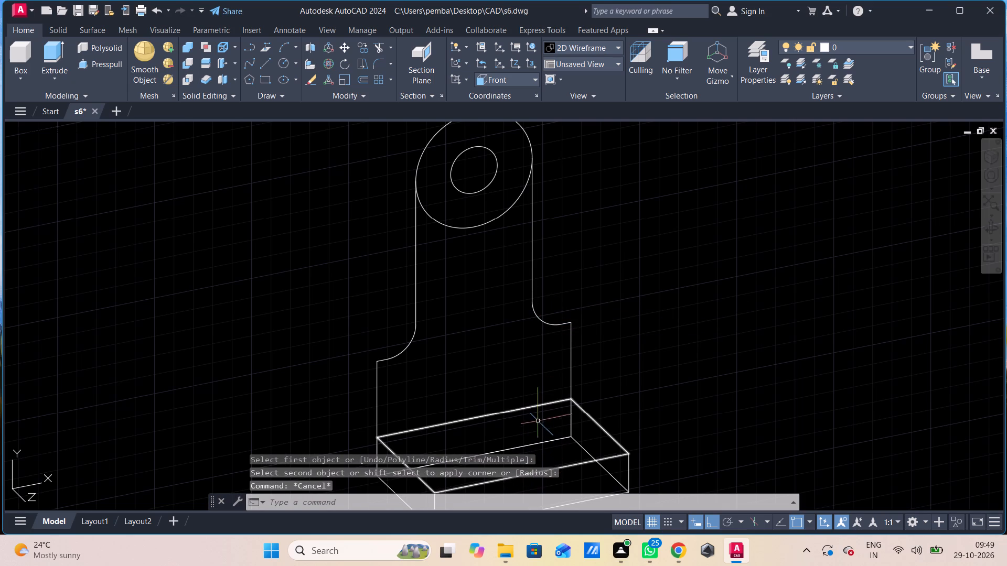
Inspect the corrected profile from several angles and switch the model to the front view.
{"action": "middle_click_drag", "start_coordinate": [542, 388], "coordinate": [500, 401], "text": "ctrl"}
{"action": "middle_click_drag", "start_coordinate": [535, 353], "coordinate": [544, 306]}
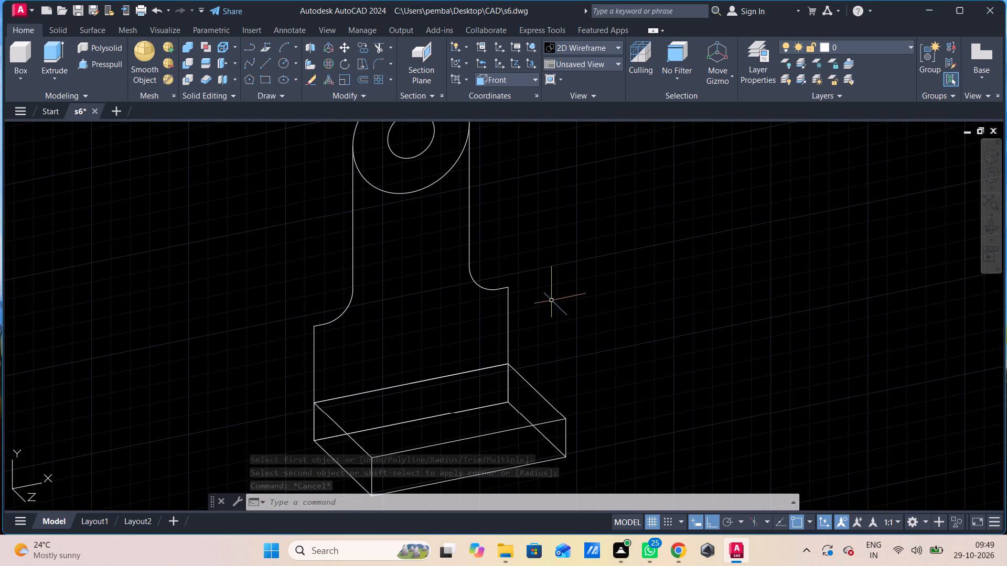
{"action": "middle_click_drag", "start_coordinate": [551, 301], "coordinate": [509, 281], "text": "shift"}
{"action": "scroll", "coordinate": [522, 317], "scroll_direction": "up", "scroll_amount": 1, "text": "shift"}
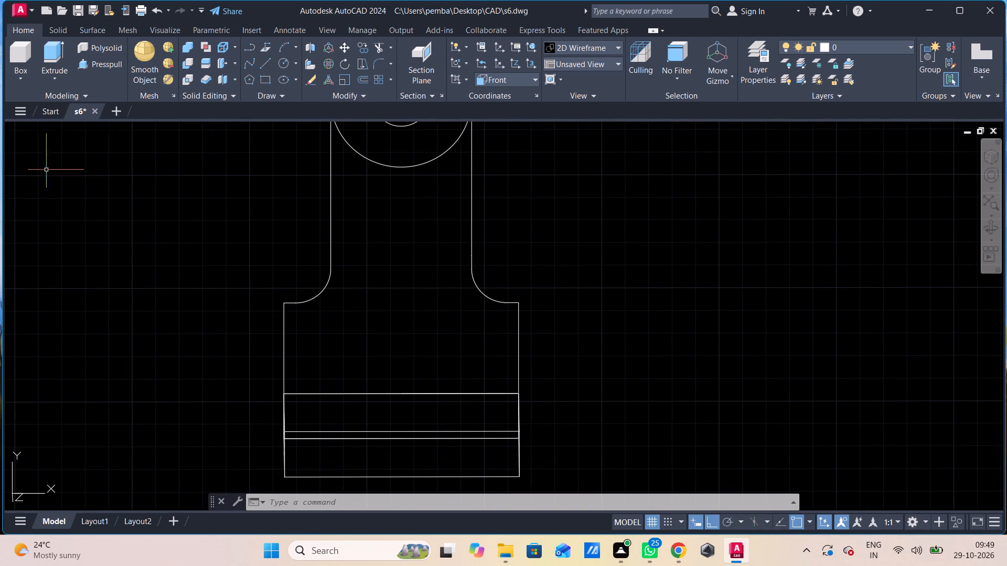
{"action": "left_click", "coordinate": [37, 127]}
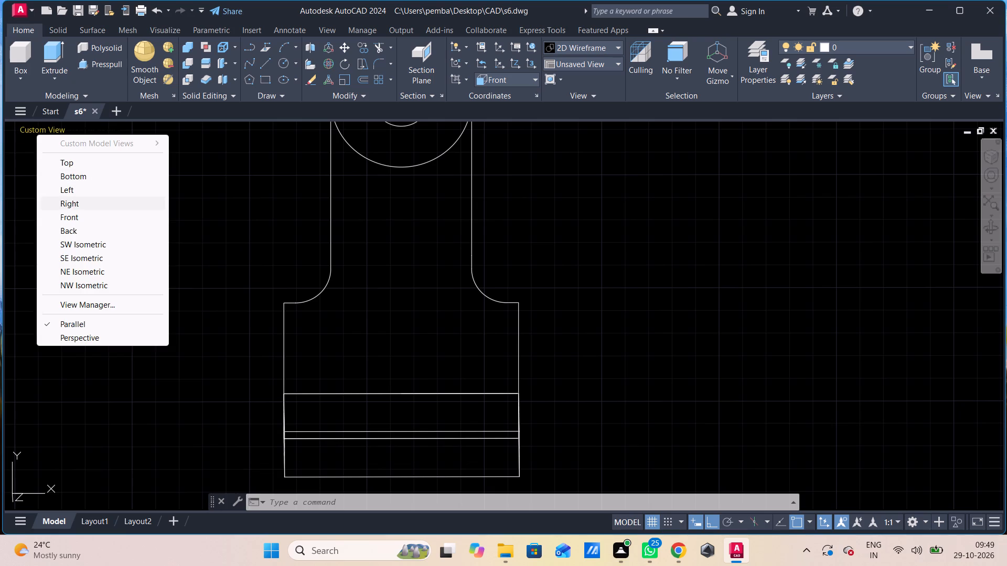
{"action": "left_click", "coordinate": [73, 213]}
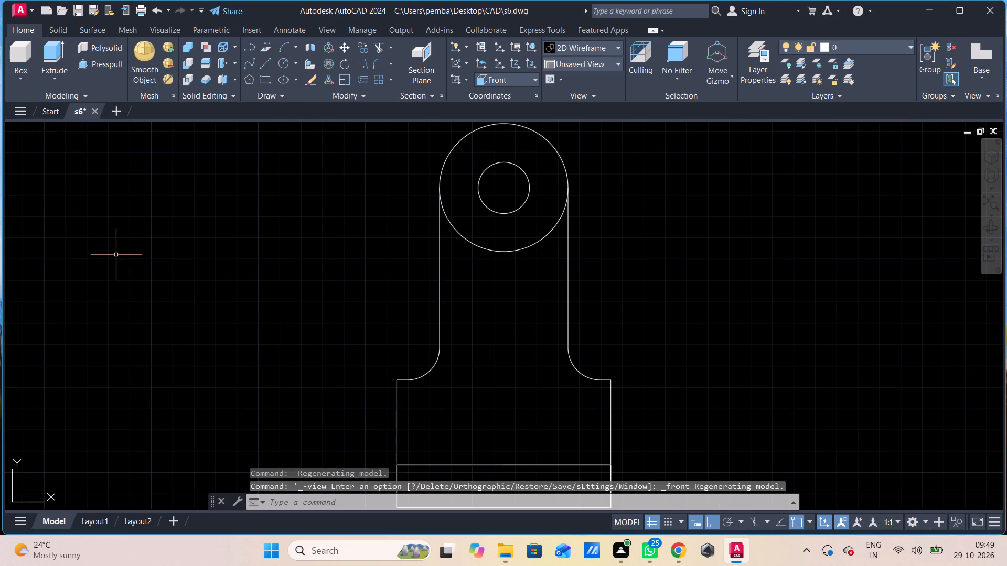
Trim away the lower arc of the large outer circle between the two upper vertical lines.
{"action": "scroll", "coordinate": [212, 274], "scroll_direction": "down", "scroll_amount": 1}
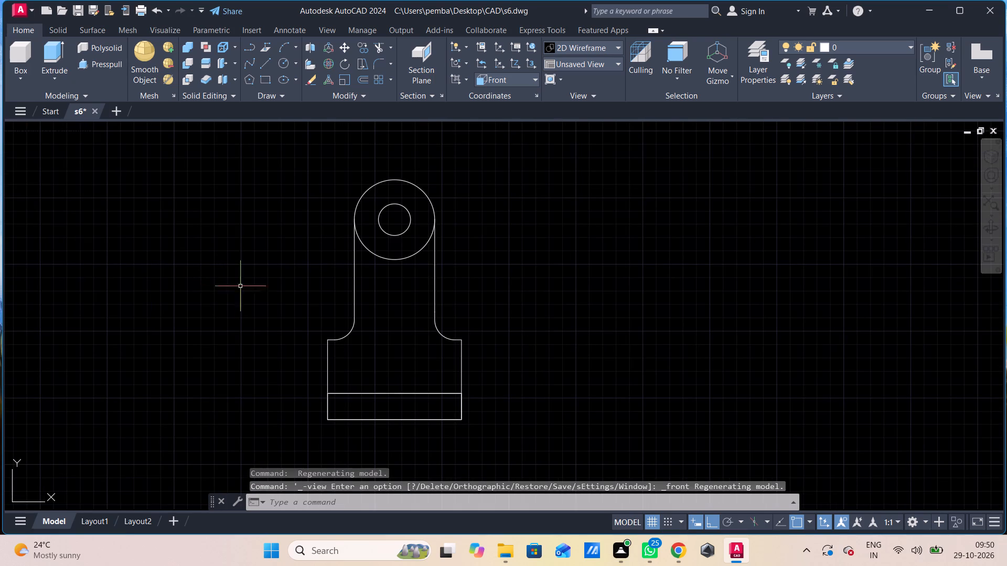
{"action": "middle_click_drag", "start_coordinate": [249, 260], "coordinate": [250, 262], "text": "shift"}
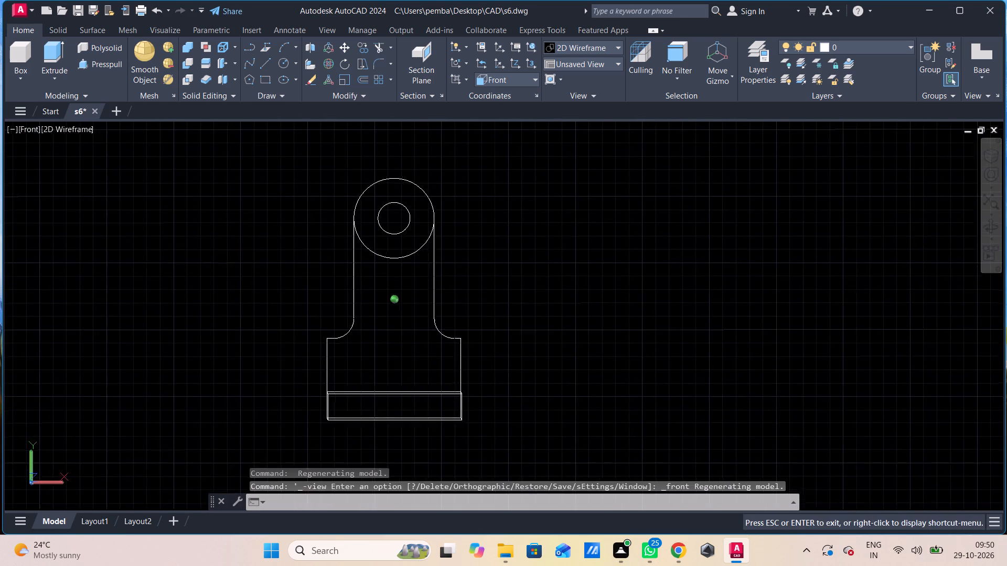
{"action": "middle_click_drag", "start_coordinate": [250, 262], "coordinate": [307, 319], "text": "shift"}
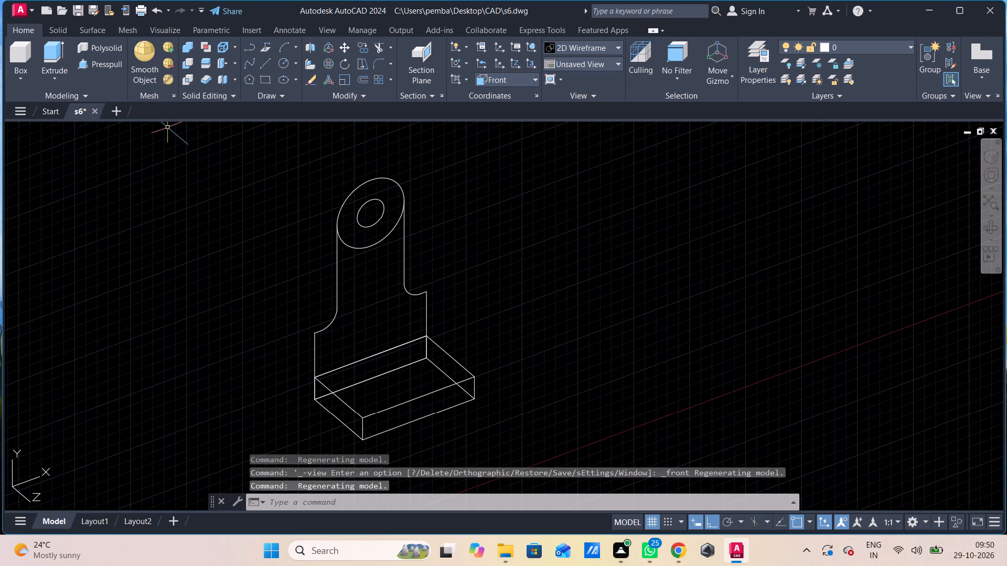
{"action": "left_click", "coordinate": [91, 64]}
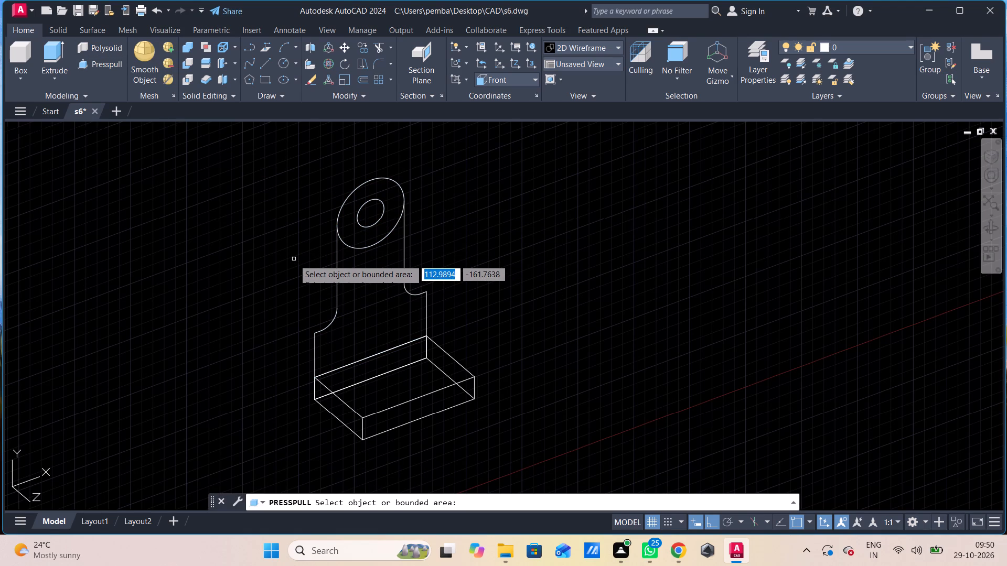
{"action": "key", "text": "Escape"}
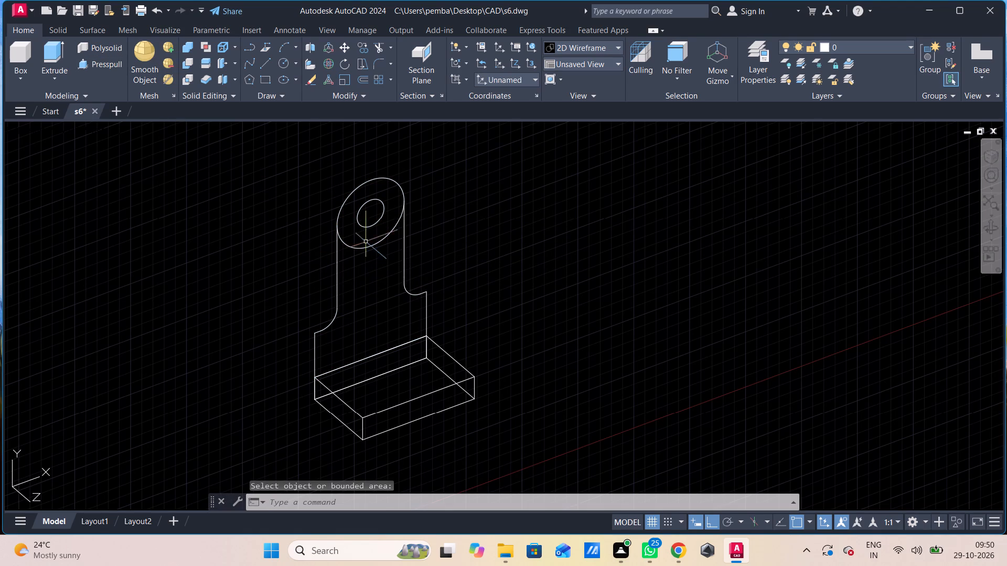
{"action": "type", "text": "tr"}
{"action": "key", "text": "space"}
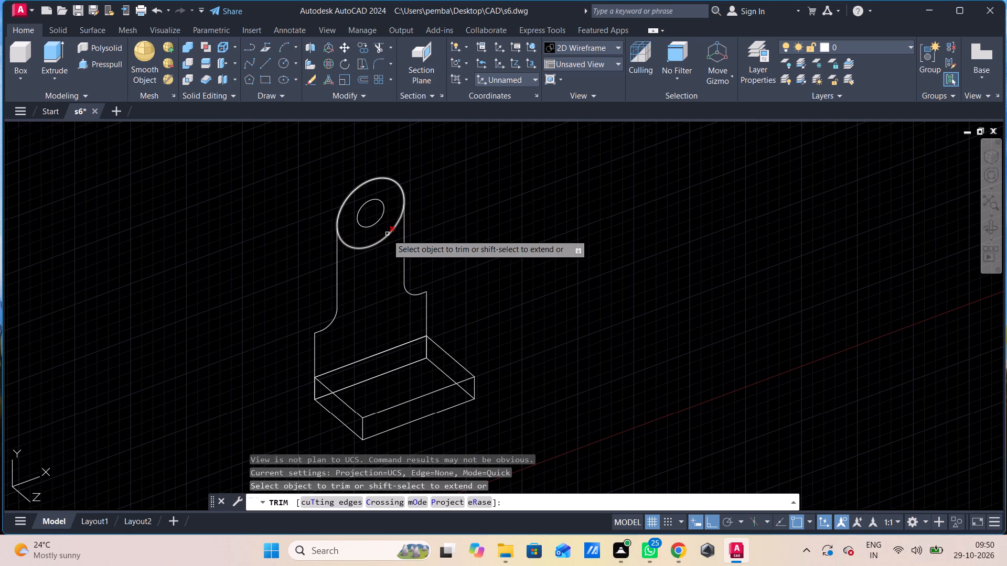
{"action": "left_click", "coordinate": [378, 242]}
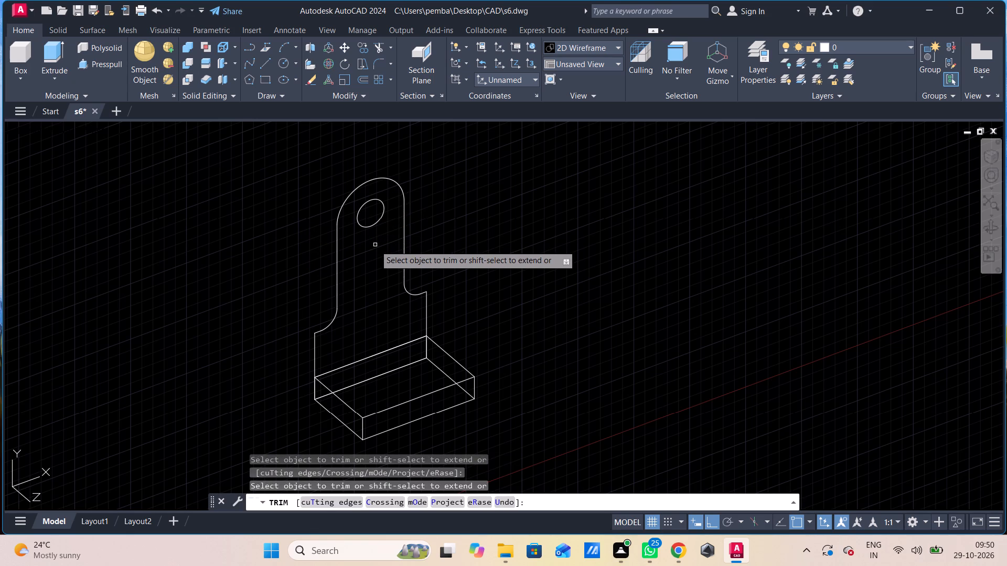
{"action": "key", "text": "Escape"}
Draw a 70-unit line straight down from the centre of the small circle.
{"action": "key", "text": "i"}
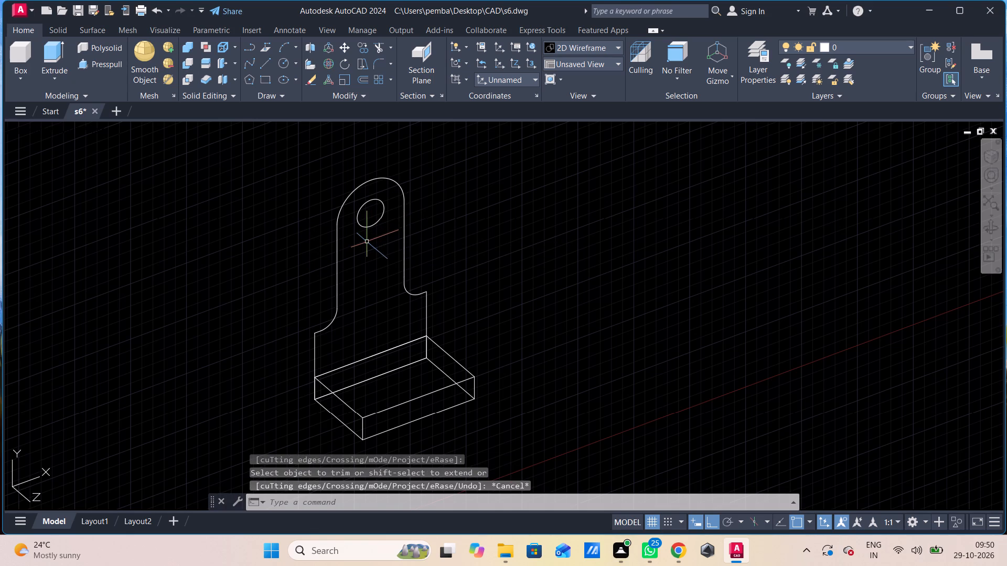
{"action": "key", "text": "Escape"}
{"action": "key", "text": "l"}
{"action": "key", "text": "Return"}
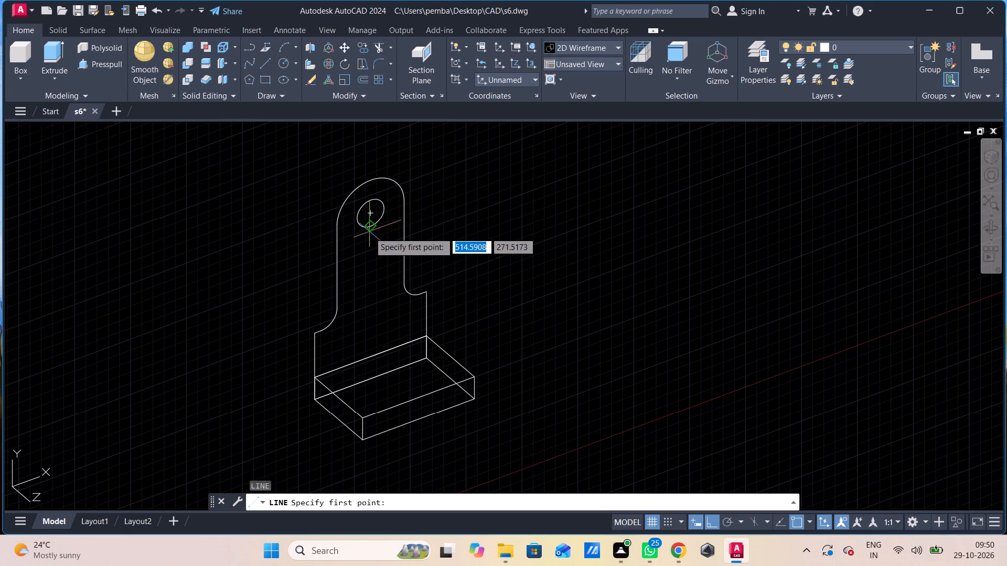
{"action": "left_click", "coordinate": [368, 217]}
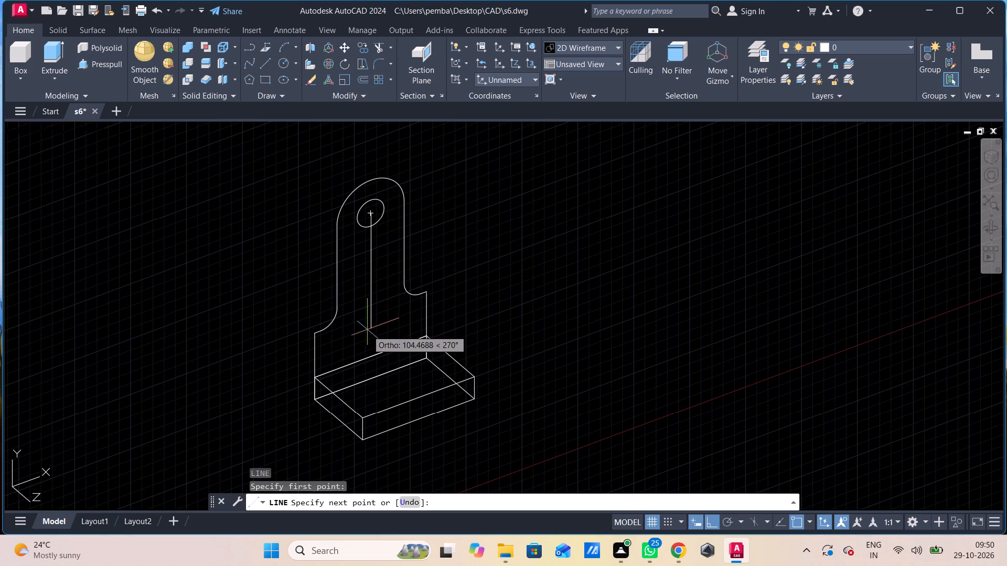
{"action": "type", "text": "70"}
{"action": "key", "text": "Return"}
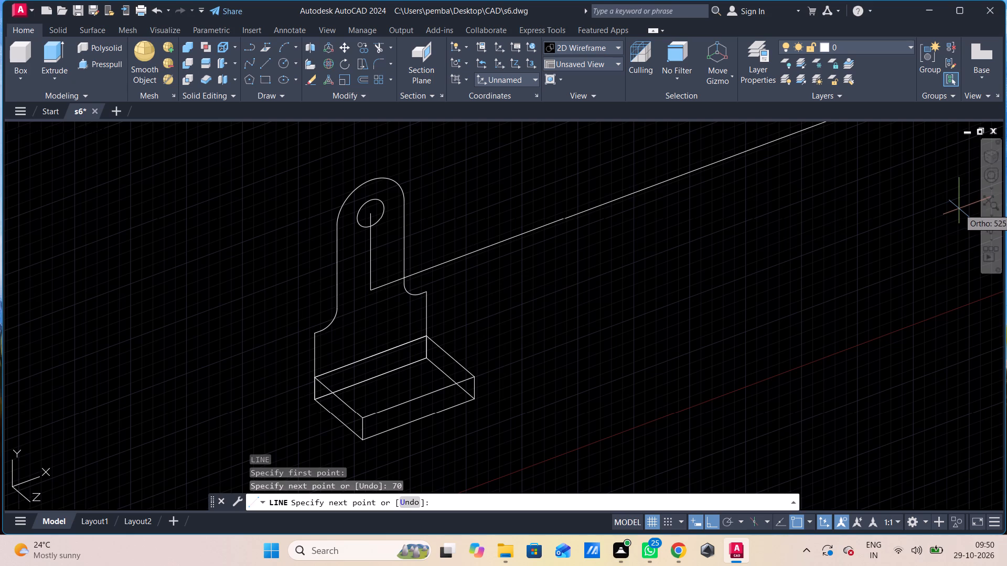
{"action": "key", "text": "Escape"}
Draw a circle of radius 24 centred on the lower end of the 70-unit vertical line.
{"action": "key", "text": "c"}
{"action": "key", "text": "space"}
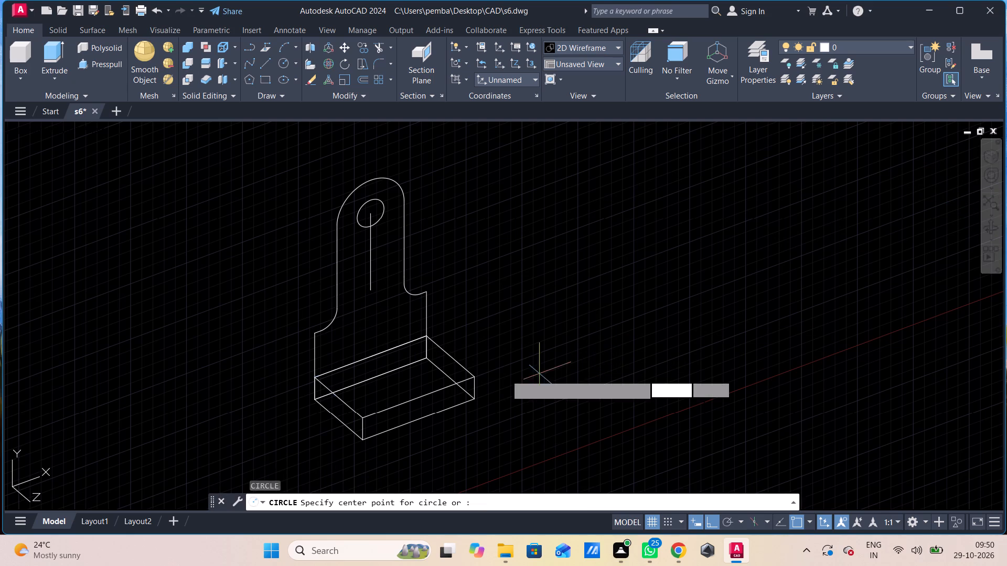
{"action": "left_click", "coordinate": [367, 295]}
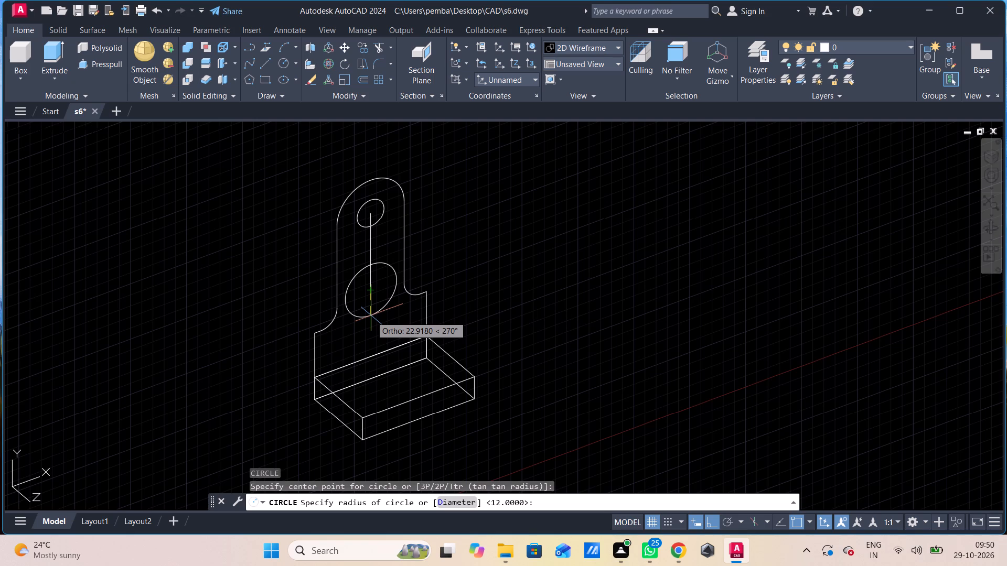
{"action": "type", "text": "24"}
{"action": "key", "text": "Return"}
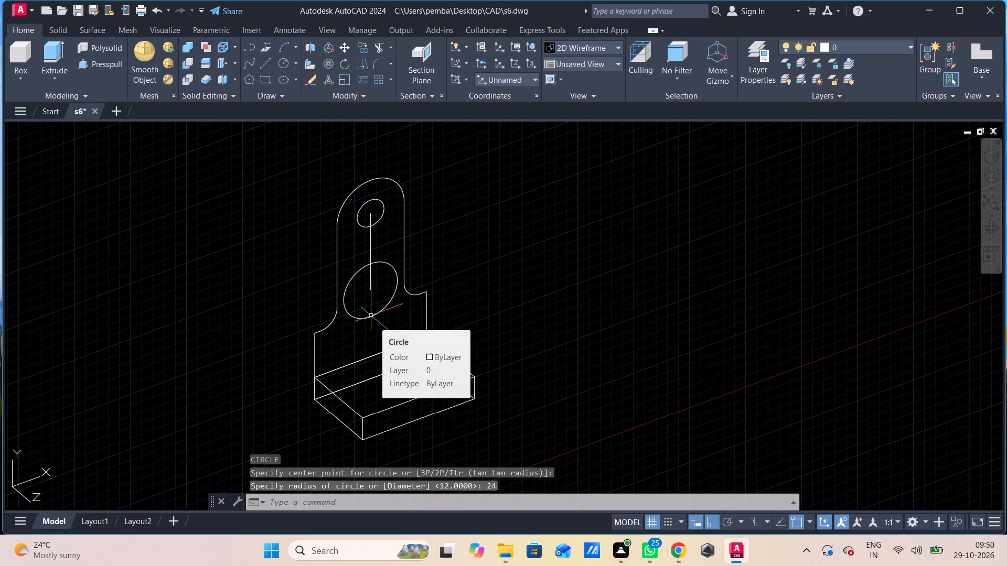
Set the lower circle's radius to 12 in its properties and clear the selection.
{"action": "left_click", "coordinate": [387, 262]}
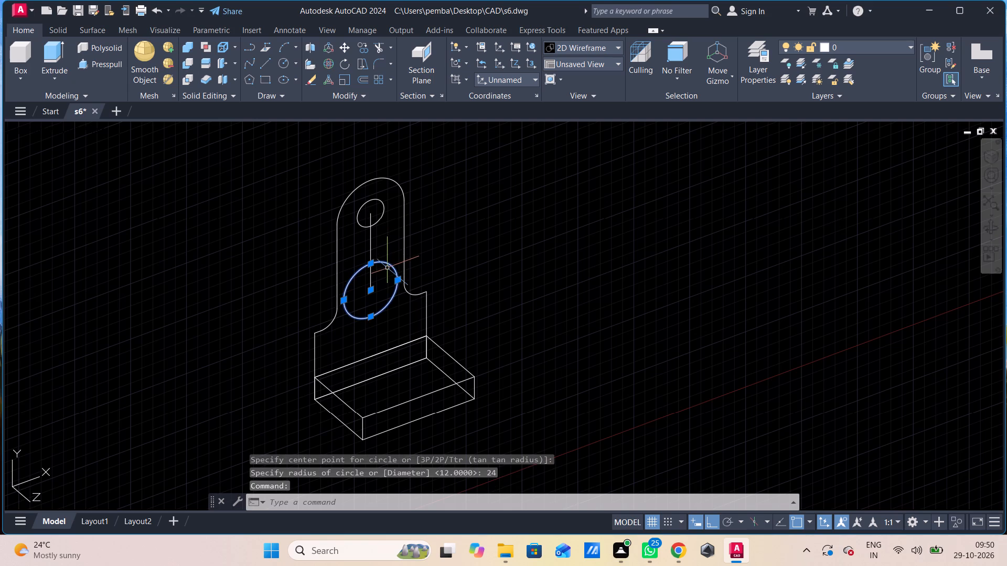
{"action": "key", "text": "ctrl+1"}
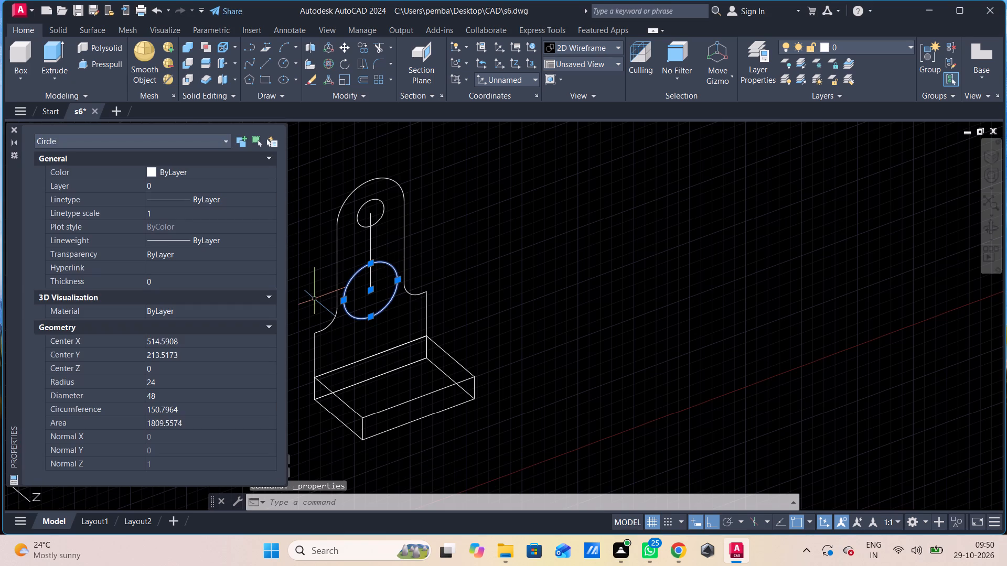
{"action": "left_click", "coordinate": [168, 378]}
{"action": "key", "text": "1"}
{"action": "key", "text": "2"}
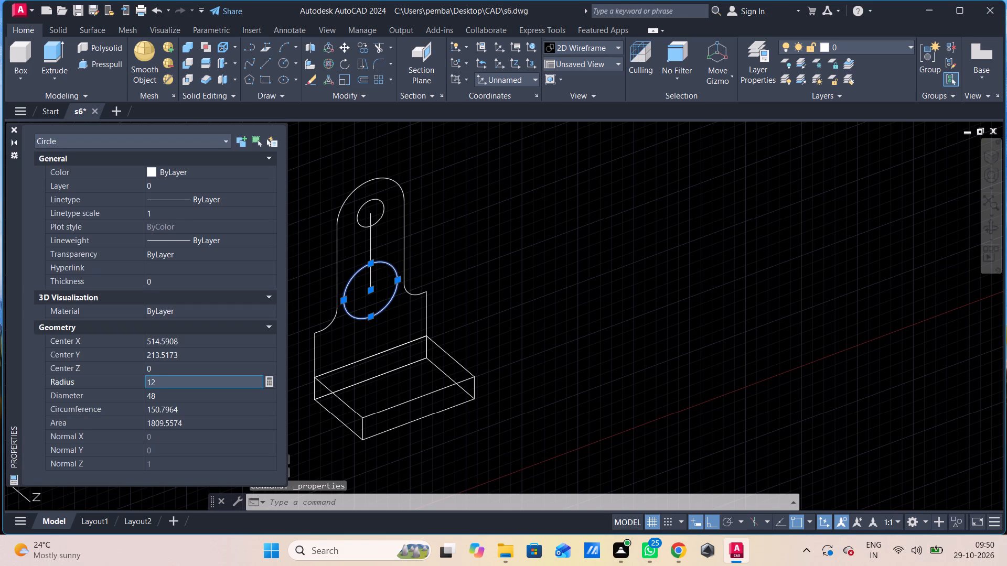
{"action": "key", "text": "Return"}
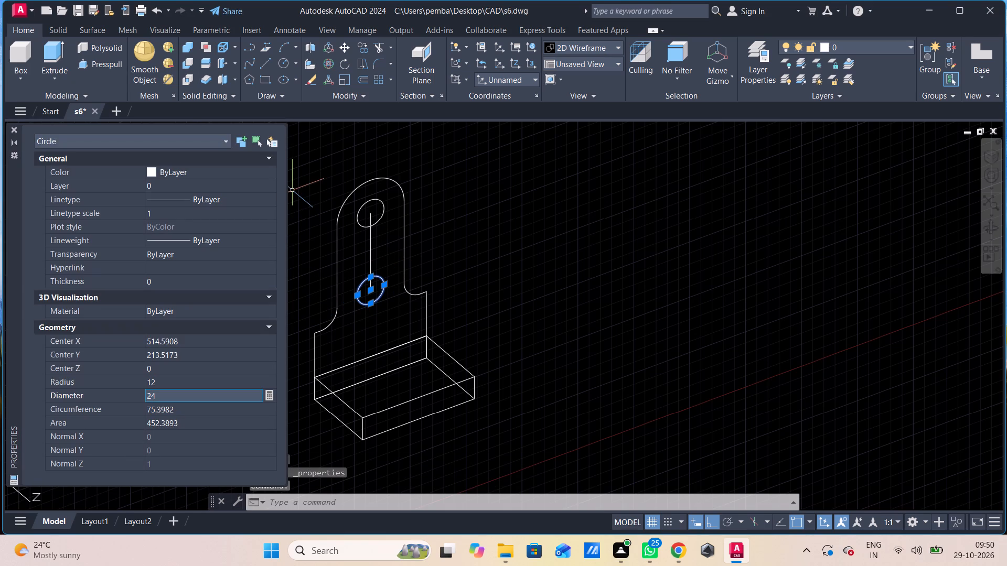
{"action": "left_click", "coordinate": [10, 126]}
{"action": "left_click", "coordinate": [290, 255]}
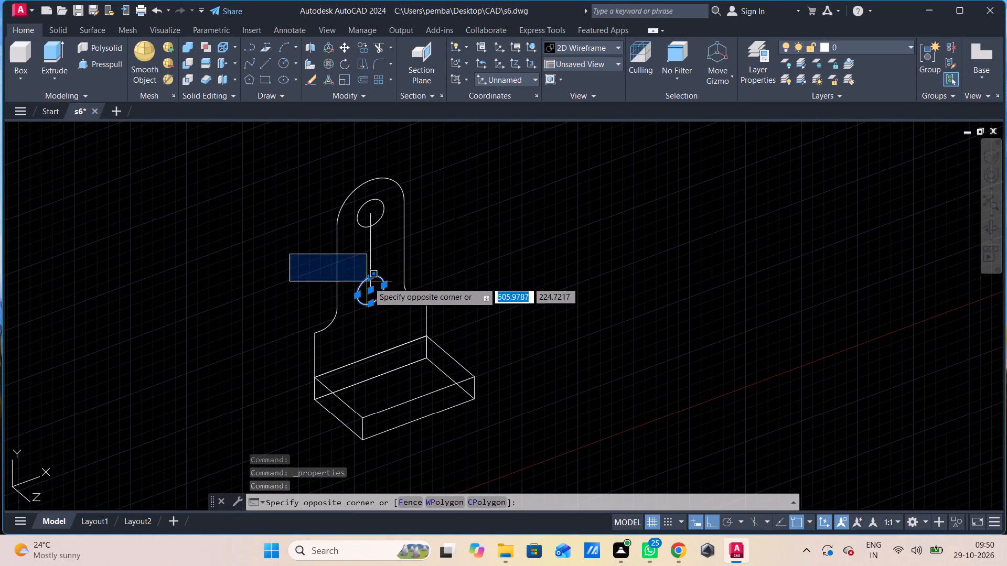
{"action": "left_click", "coordinate": [373, 278]}
{"action": "left_click", "coordinate": [389, 269]}
{"action": "left_click", "coordinate": [397, 252]}
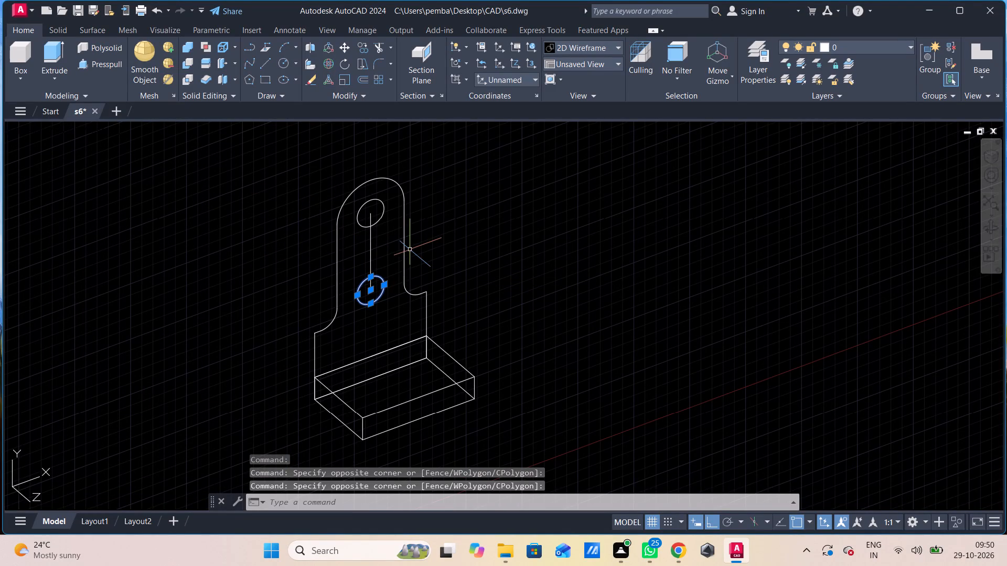
{"action": "left_click", "coordinate": [404, 251]}
{"action": "key", "text": "Escape"}
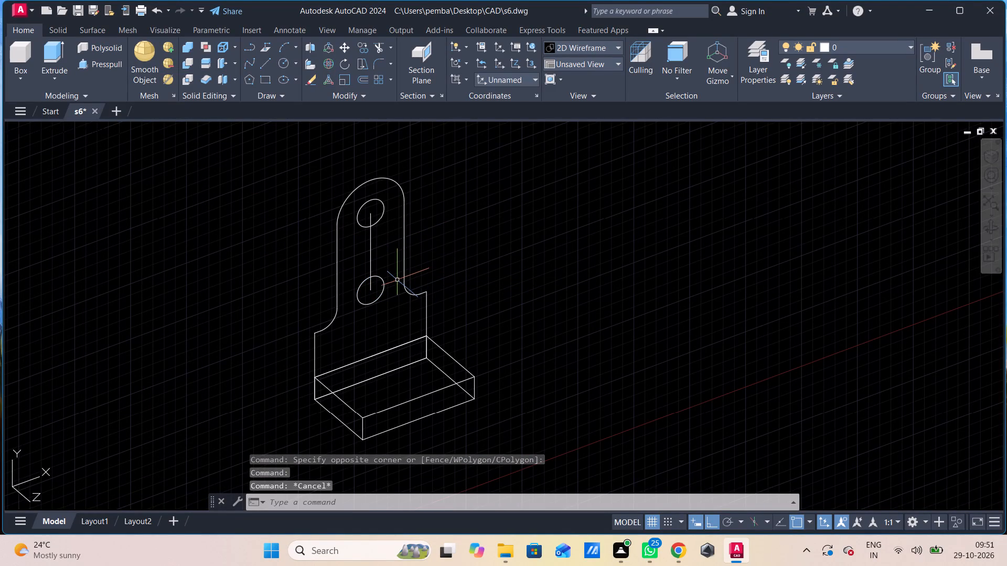
Draw a diameter line along the X direction across each small circle, from its left quadrant to its right quadrant.
{"action": "key", "text": "l"}
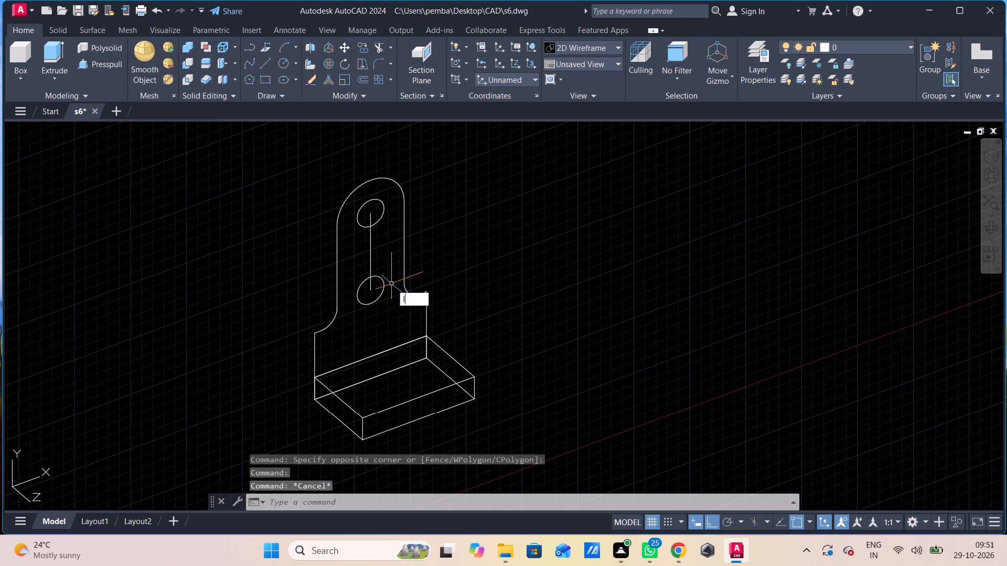
{"action": "key", "text": "Return"}
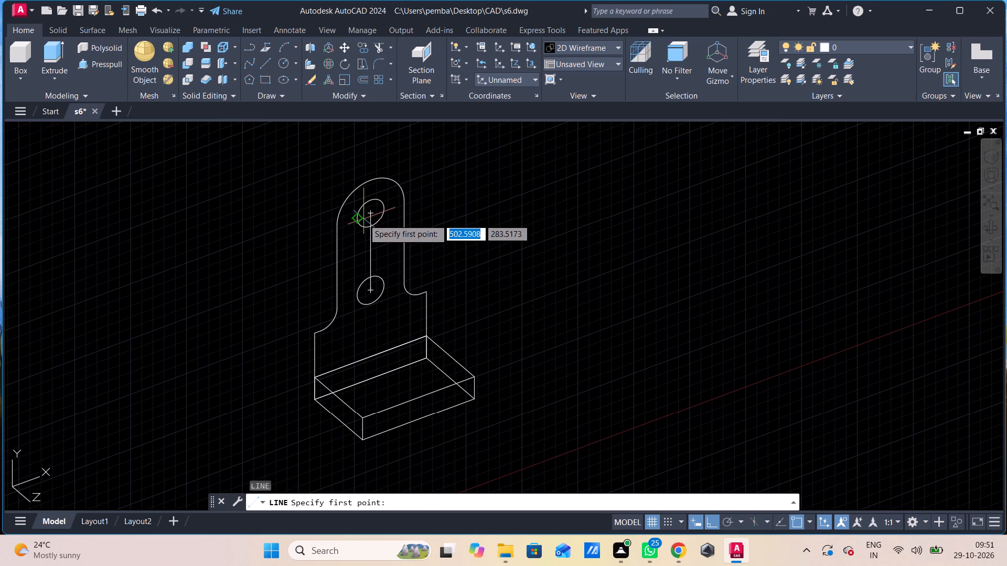
{"action": "left_click", "coordinate": [363, 219]}
{"action": "left_click", "coordinate": [387, 208]}
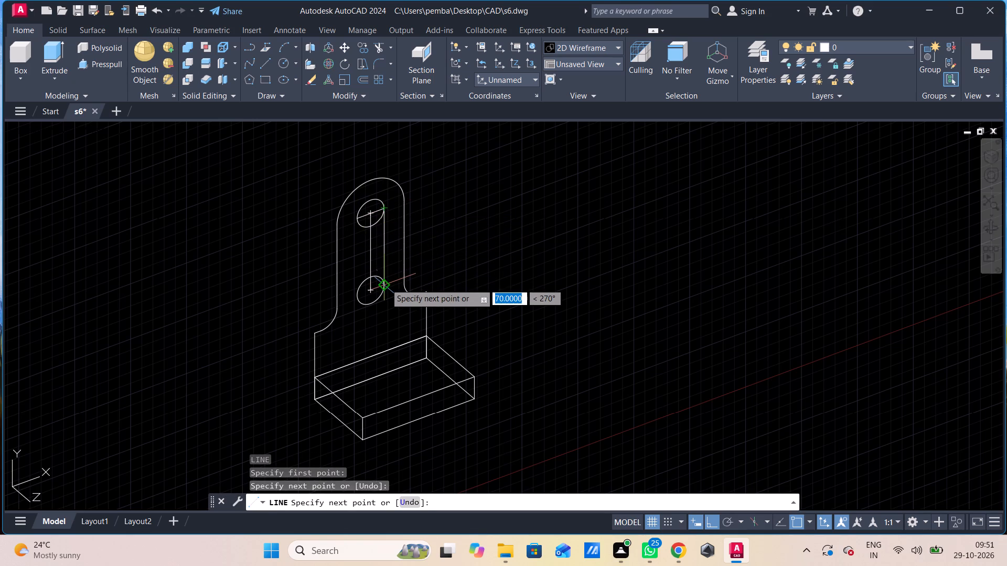
{"action": "key", "text": "Escape"}
{"action": "key", "text": "space"}
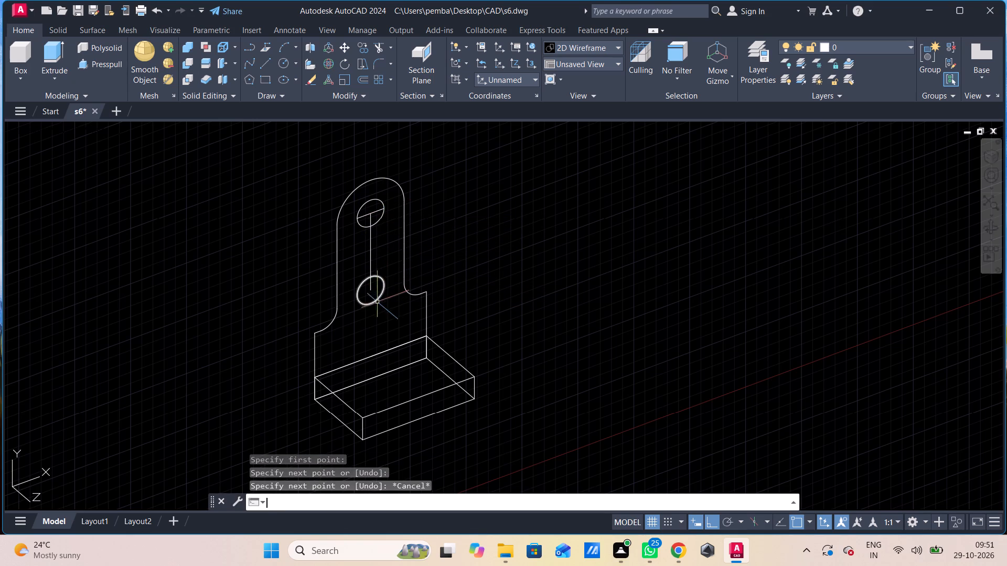
{"action": "left_click", "coordinate": [361, 301]}
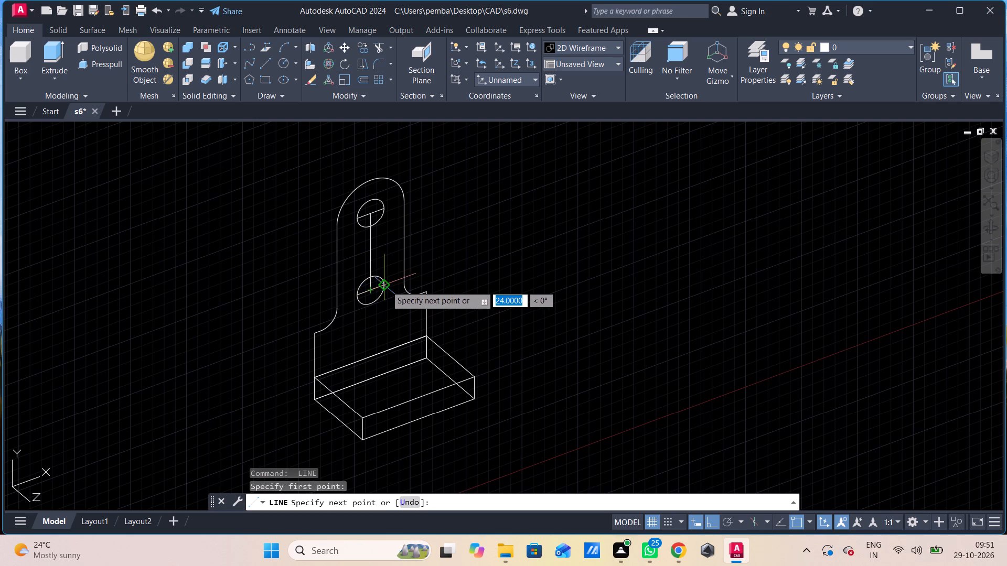
{"action": "left_click", "coordinate": [386, 286]}
{"action": "key", "text": "Escape"}
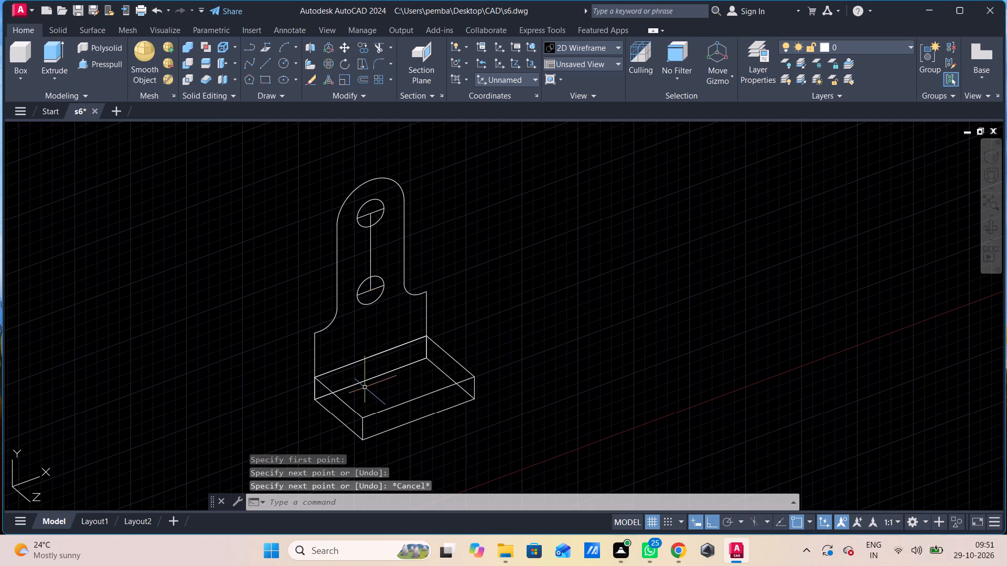
Trim away the lower half of the upper small circle and the upper half of the lower small circle.
{"action": "key", "text": "t"}
{"action": "key", "text": "r"}
{"action": "key", "text": "space"}
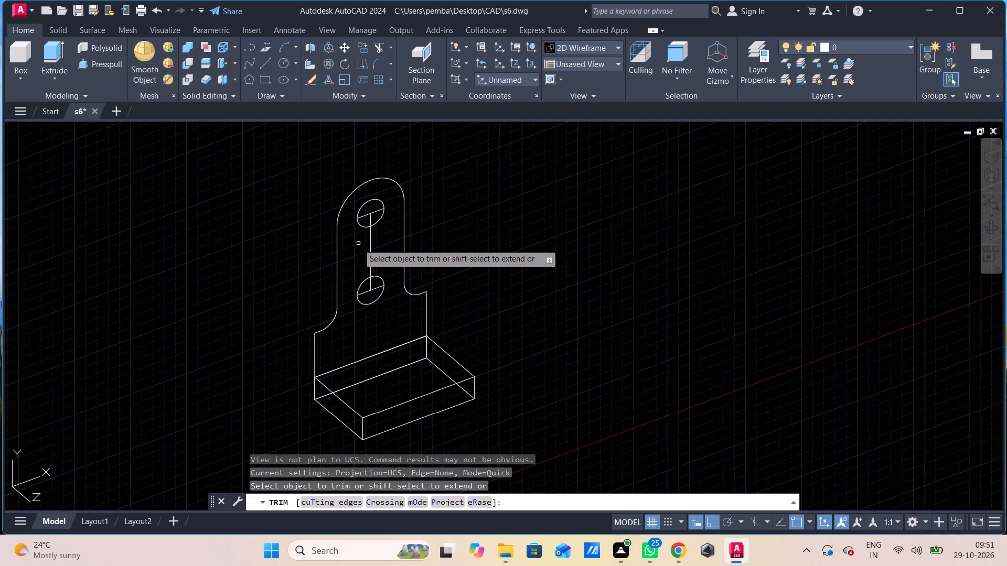
{"action": "left_click", "coordinate": [359, 220]}
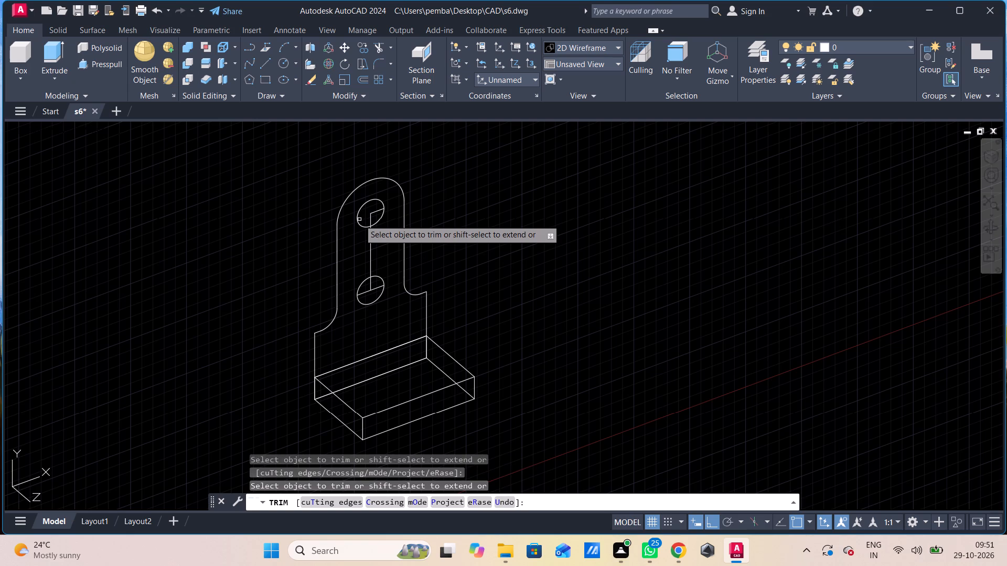
{"action": "key", "text": "ctrl+z"}
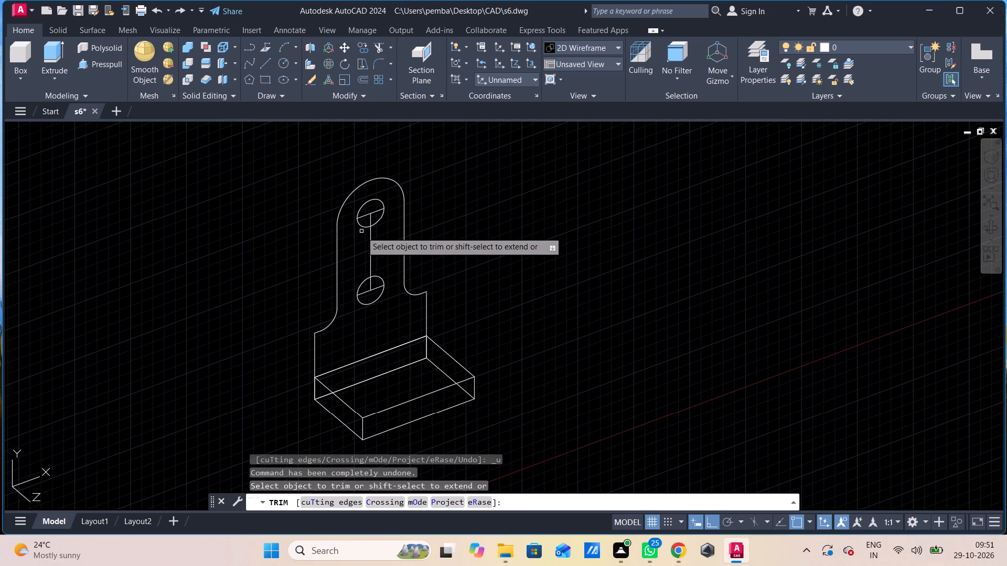
{"action": "left_click", "coordinate": [363, 226]}
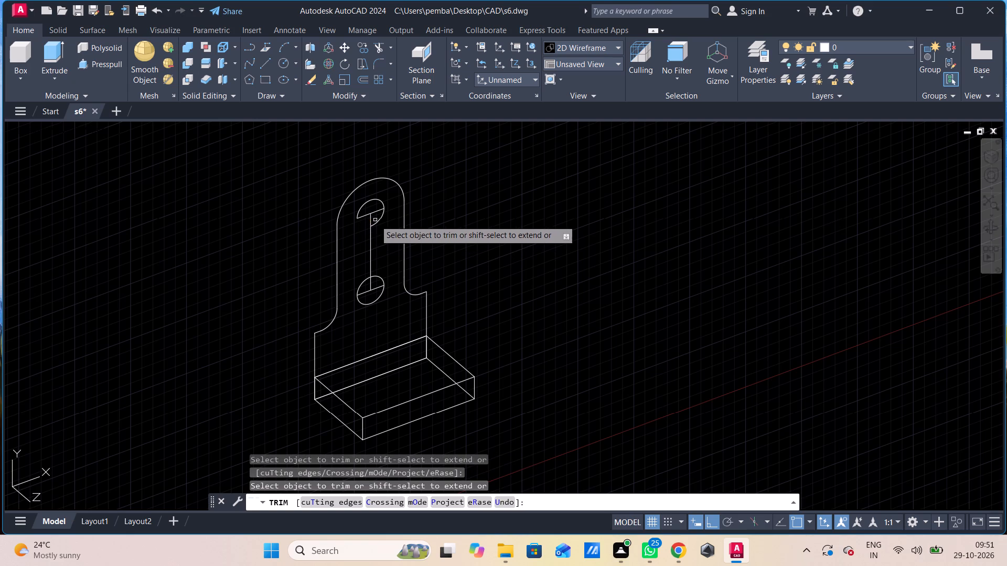
{"action": "left_click", "coordinate": [375, 220]}
{"action": "left_click", "coordinate": [378, 230]}
{"action": "left_click", "coordinate": [387, 281]}
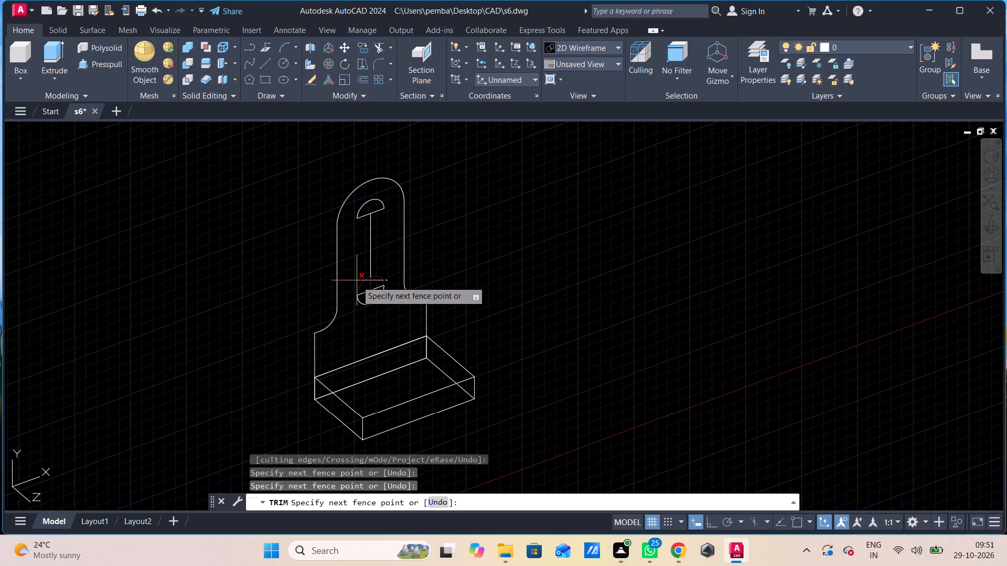
{"action": "left_click", "coordinate": [357, 281]}
{"action": "key", "text": "Escape"}
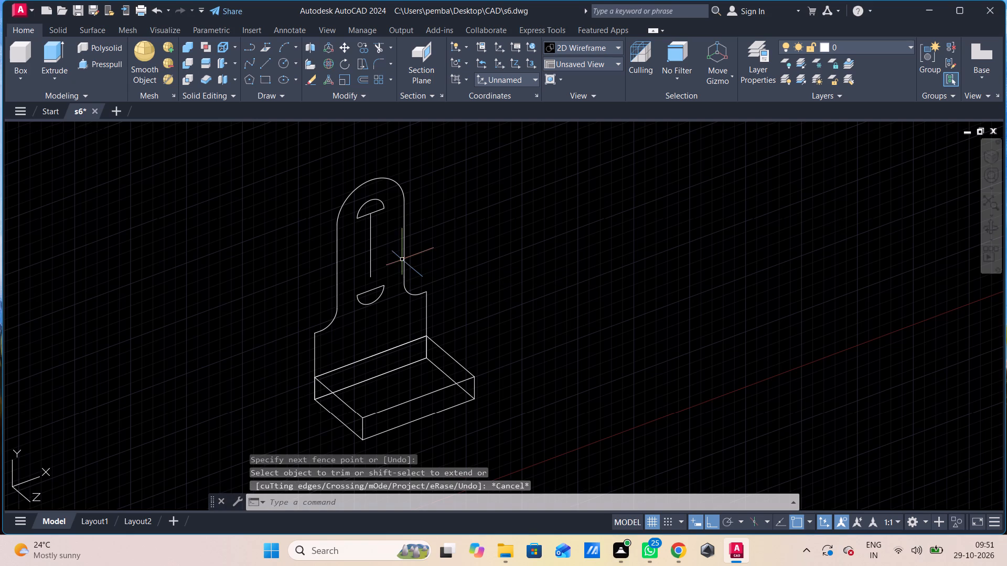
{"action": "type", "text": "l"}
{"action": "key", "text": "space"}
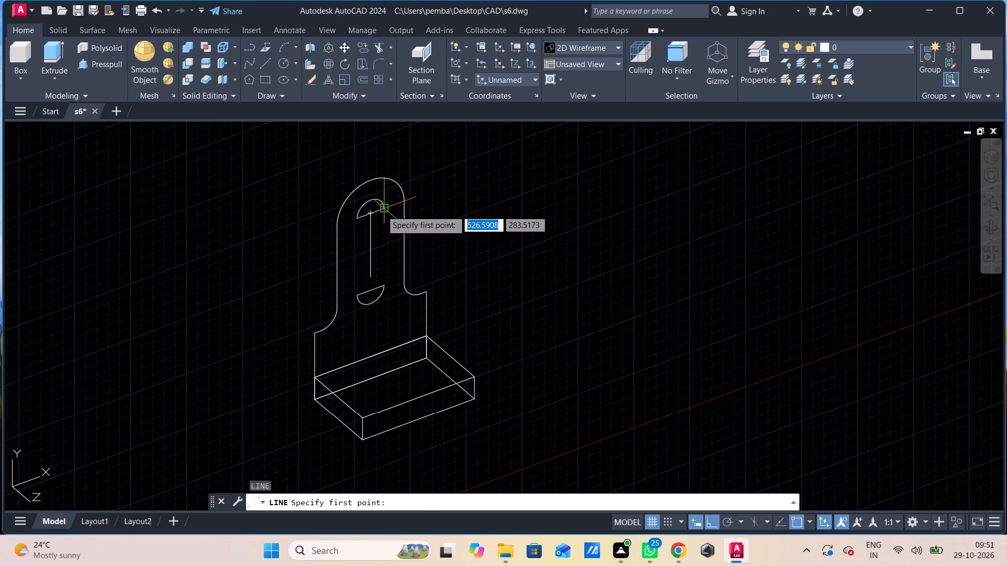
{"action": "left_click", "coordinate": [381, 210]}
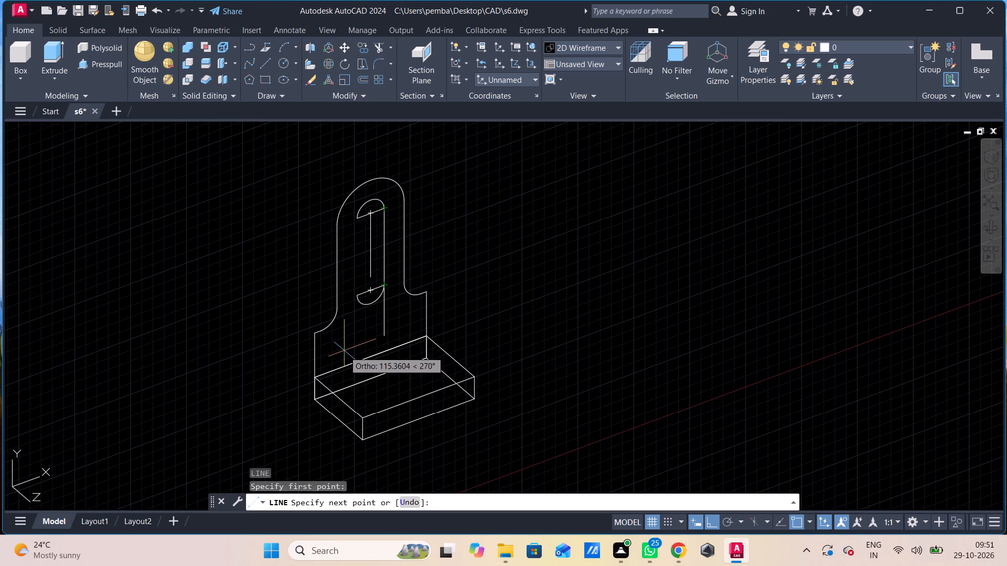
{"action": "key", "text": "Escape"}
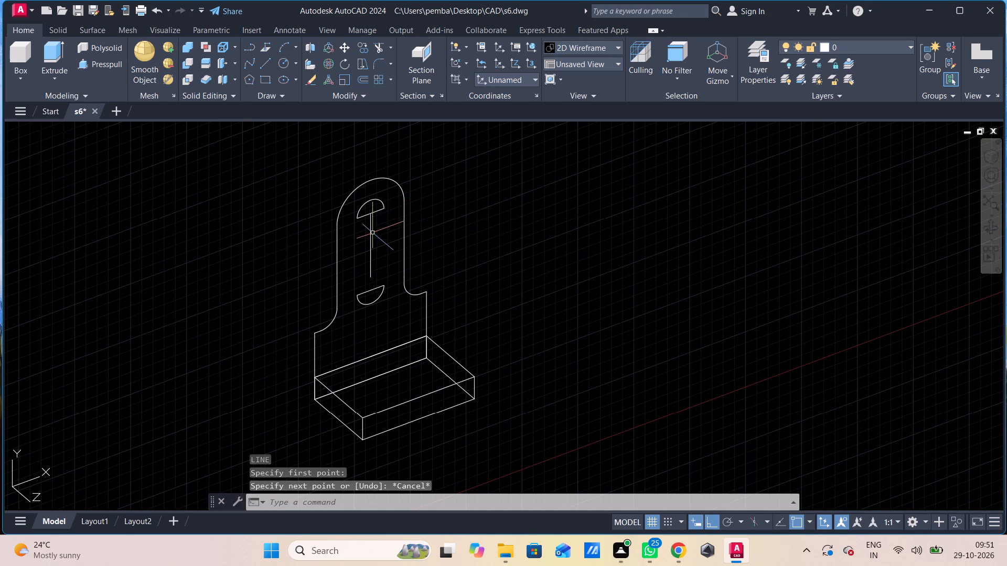
Draw two vertical 70-unit lines joining the matching ends of the upper and lower slot arcs.
{"action": "key", "text": "space"}
{"action": "left_click", "coordinate": [387, 213]}
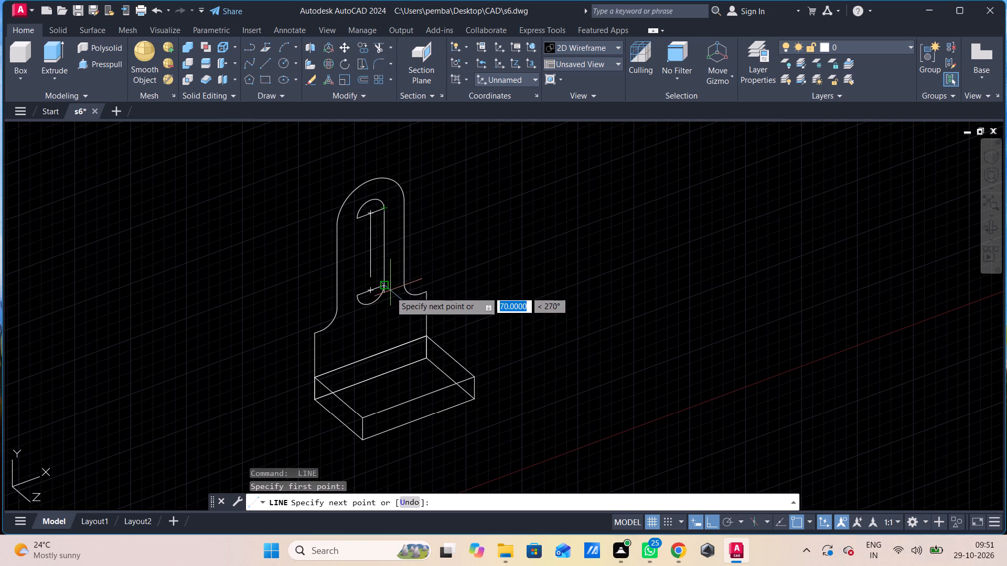
{"action": "left_click", "coordinate": [390, 291]}
{"action": "key", "text": "space"}
{"action": "key", "text": "space"}
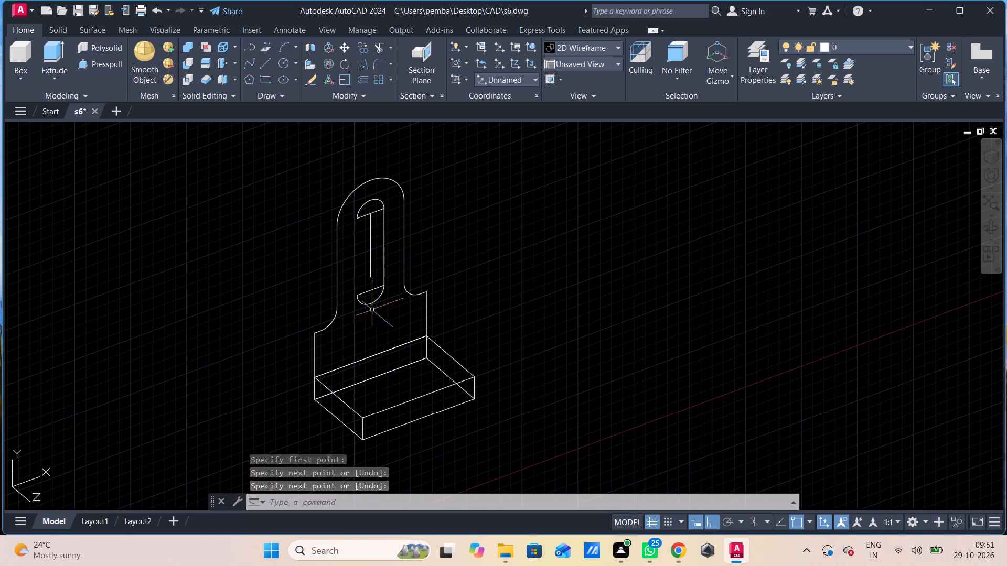
{"action": "left_click", "coordinate": [359, 217]}
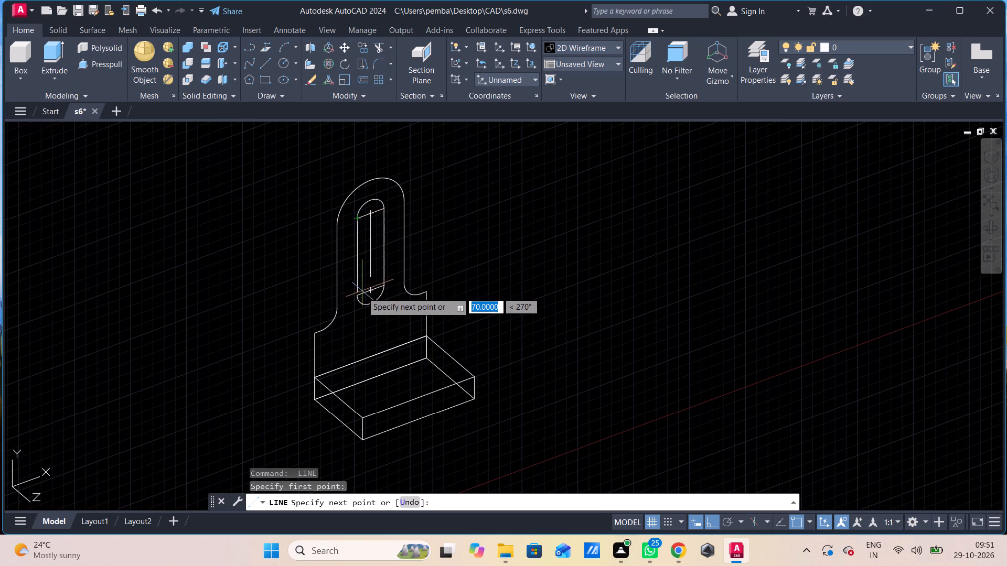
{"action": "left_click", "coordinate": [362, 293]}
{"action": "key", "text": "space"}
Trim away both diameter lines and the central vertical line inside the slot, leaving only its outline.
{"action": "type", "text": "tr"}
{"action": "key", "text": "space"}
{"action": "left_click", "coordinate": [370, 213]}
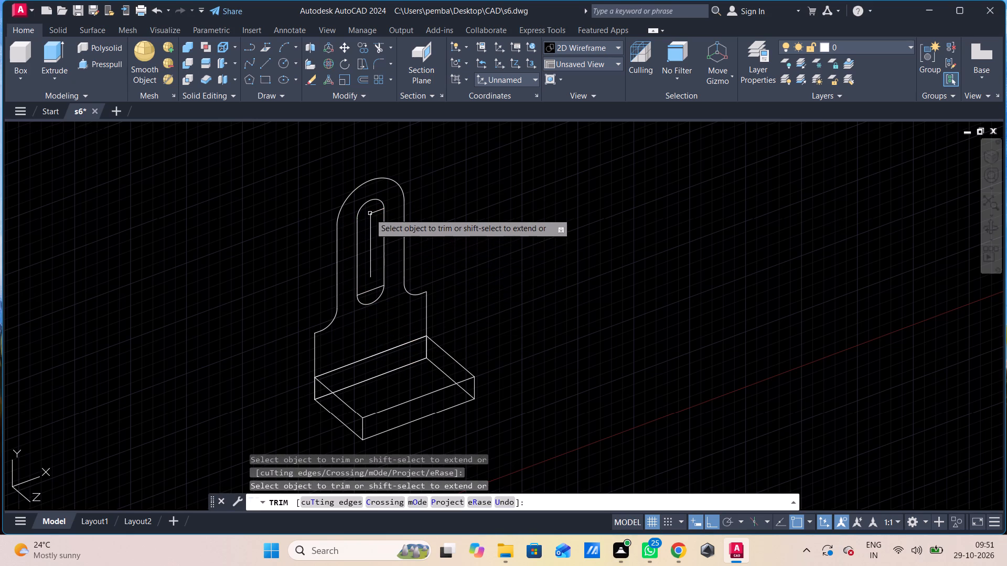
{"action": "left_click", "coordinate": [376, 211]}
{"action": "left_click", "coordinate": [372, 241]}
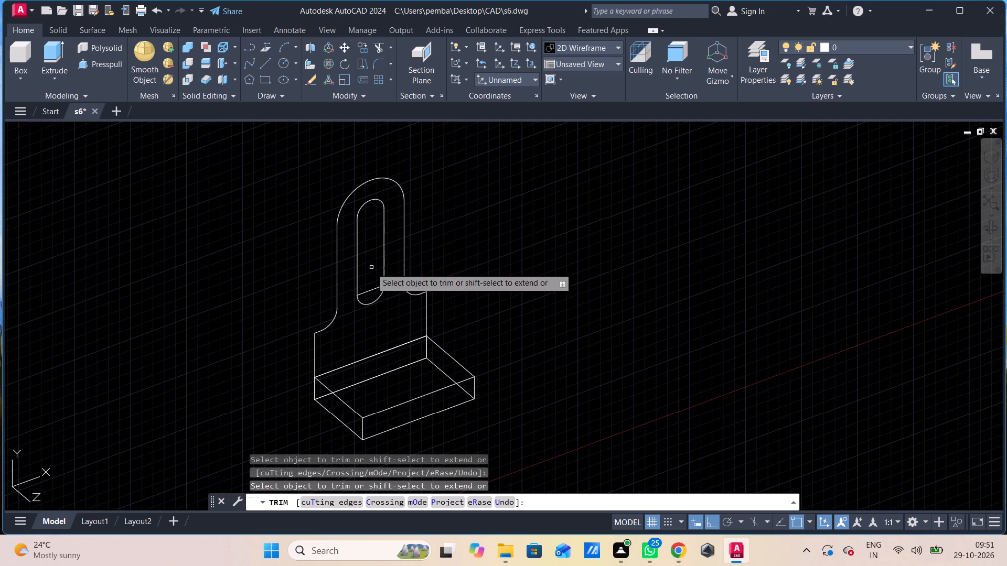
{"action": "key", "text": "space"}
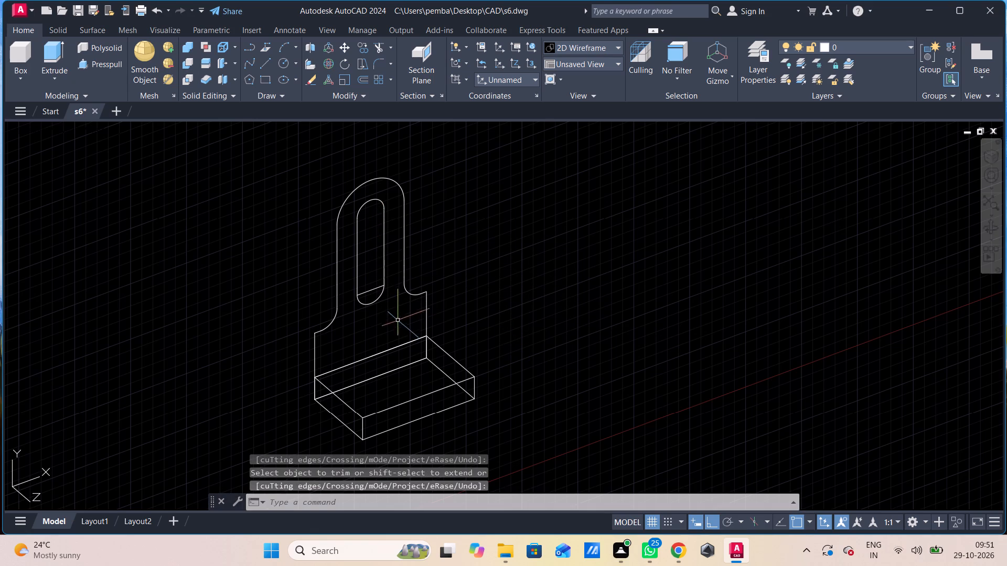
{"action": "key", "text": "space"}
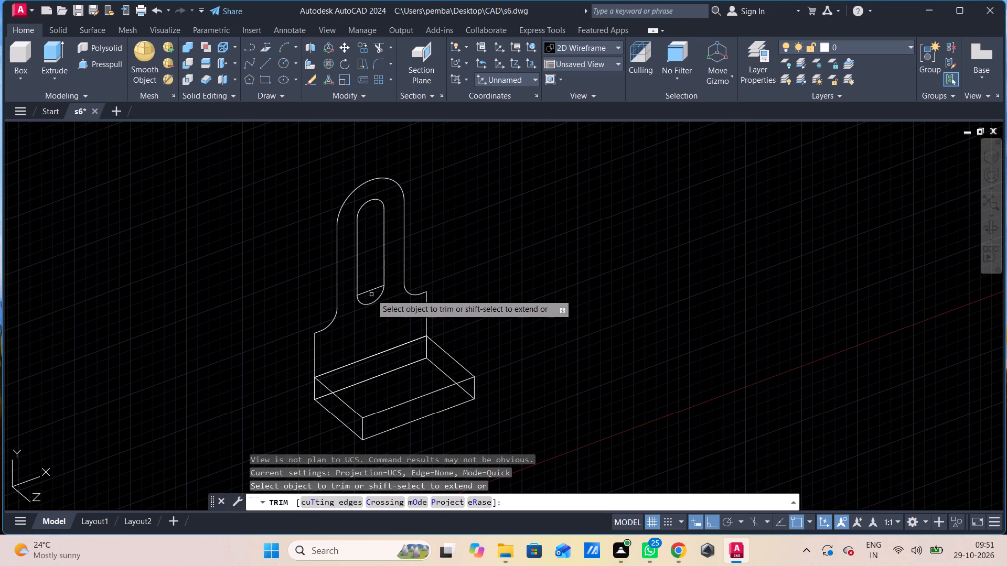
{"action": "left_click", "coordinate": [371, 288]}
{"action": "key", "text": "Escape"}
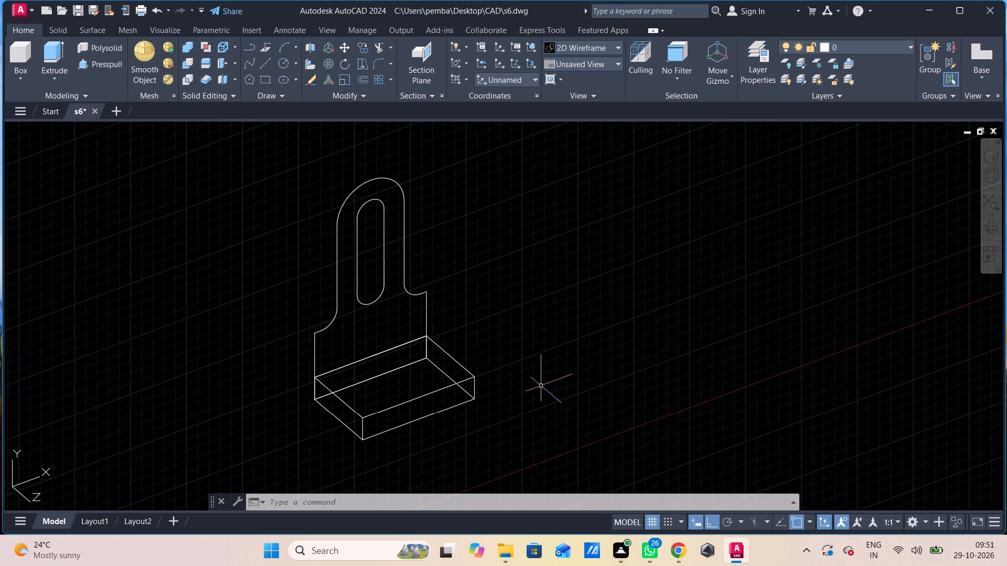
{"action": "key", "text": "space"}
{"action": "key", "text": "Escape"}
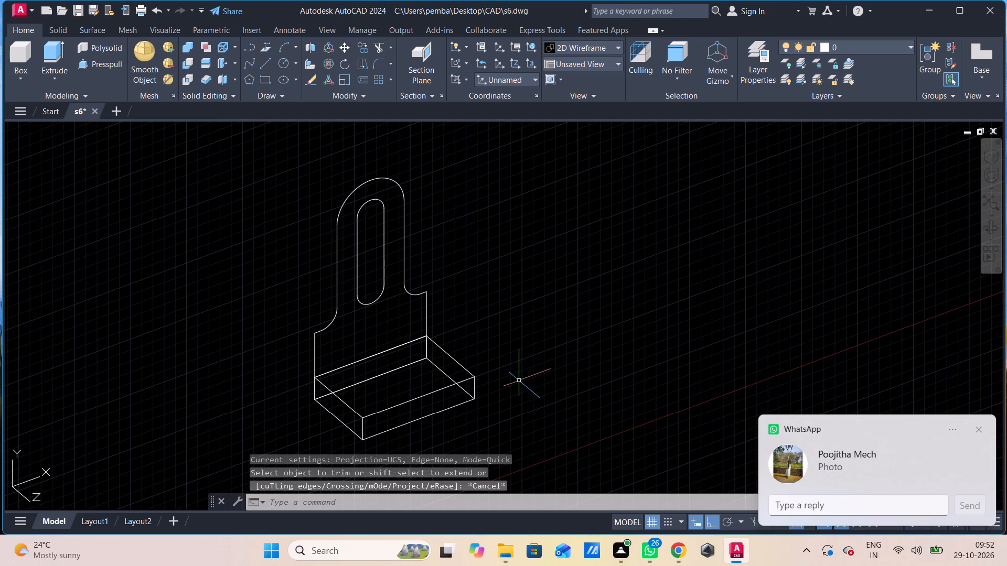
{"action": "key", "text": "Escape"}
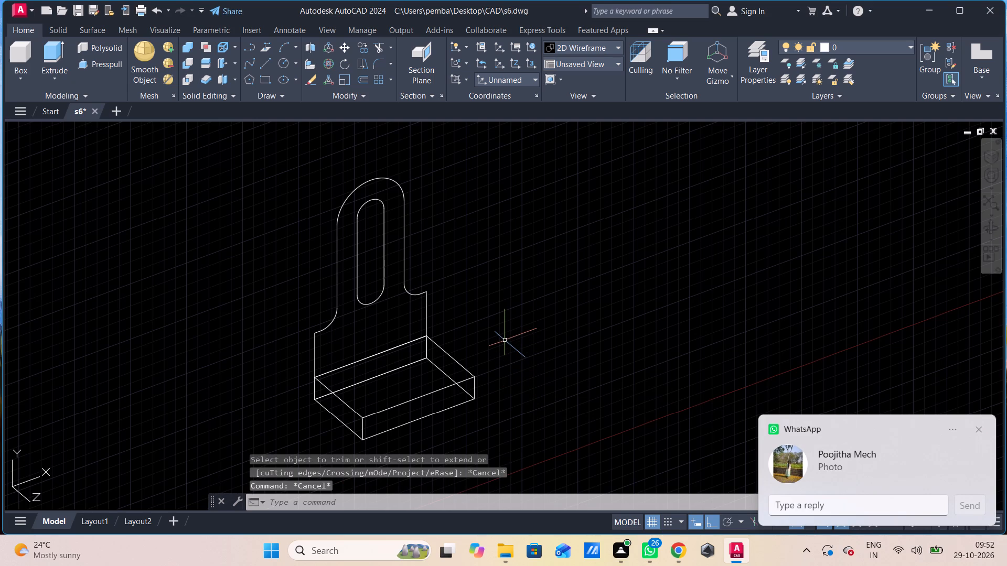
Draw a 20-unit line in X from the midpoint of the back profile's lower-left vertical edge, continuing down to the base's top edge.
{"action": "type", "text": "l"}
{"action": "key", "text": "space"}
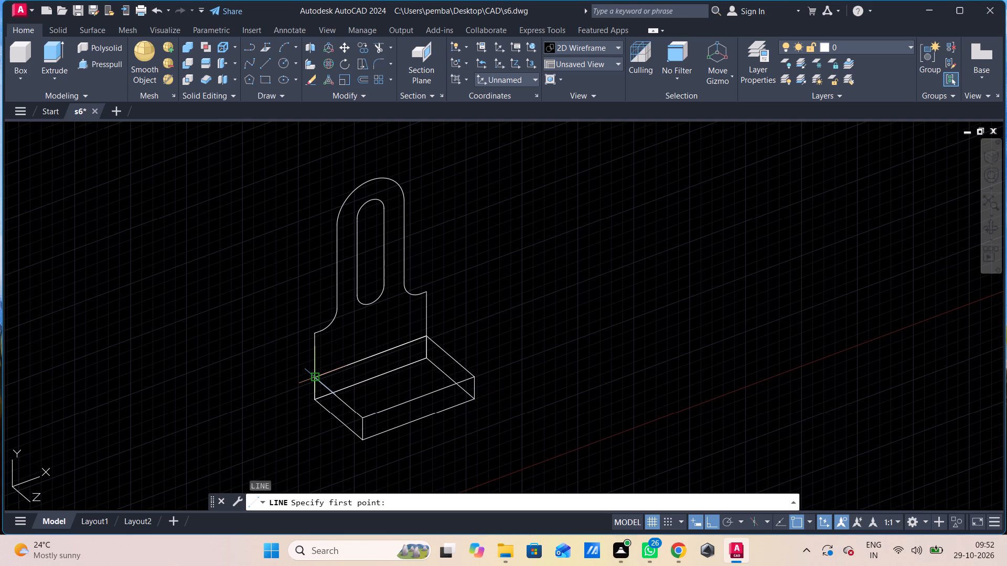
{"action": "left_click", "coordinate": [314, 357]}
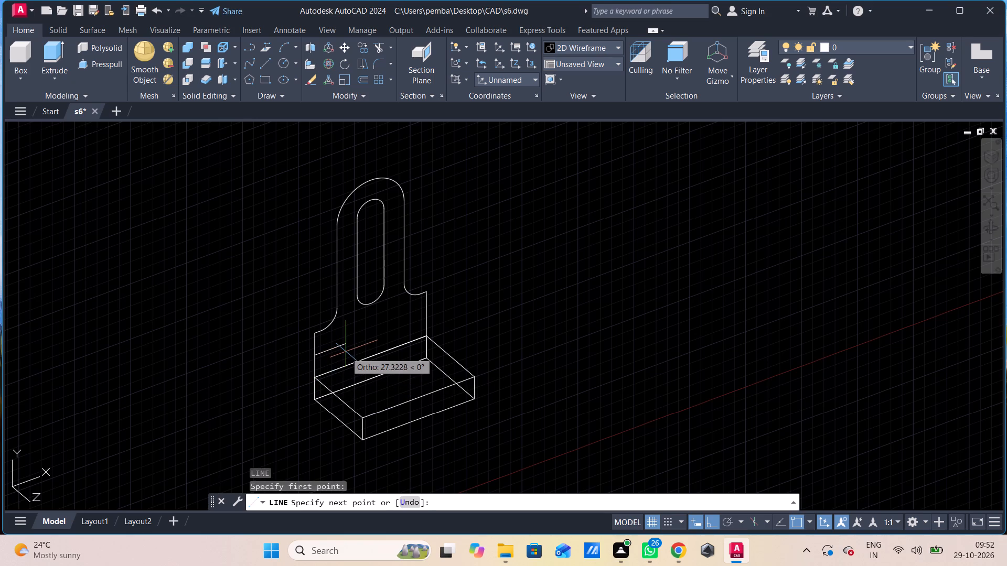
{"action": "key", "text": "5"}
{"action": "key", "text": "BackSpace"}
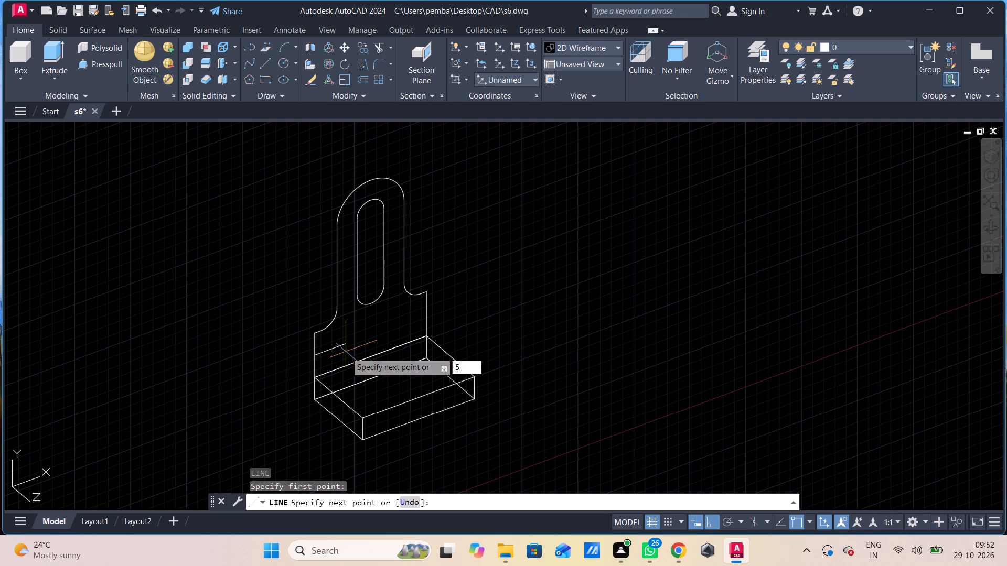
{"action": "type", "text": "20"}
{"action": "key", "text": "Return"}
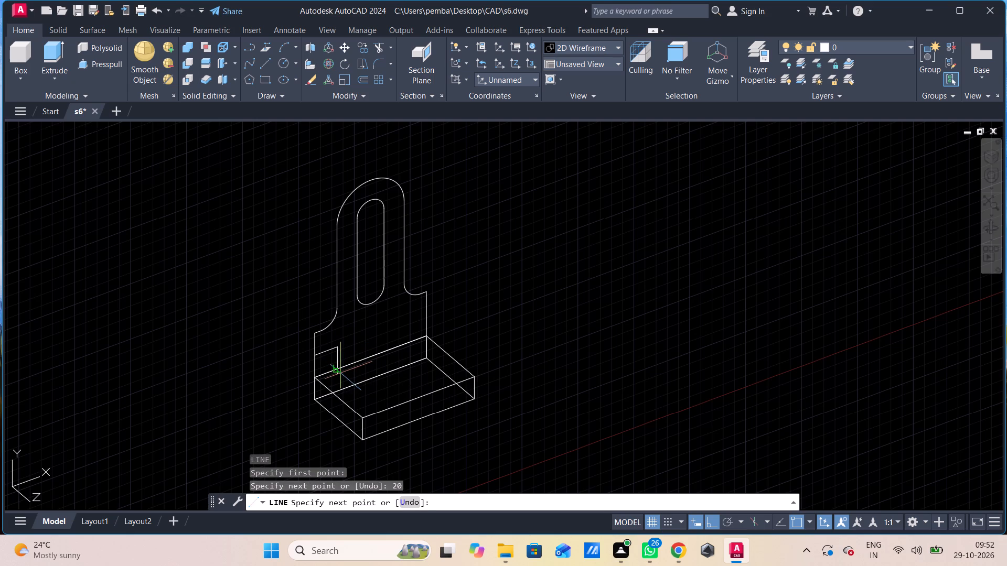
{"action": "scroll", "coordinate": [340, 374], "scroll_direction": "up", "scroll_amount": 2}
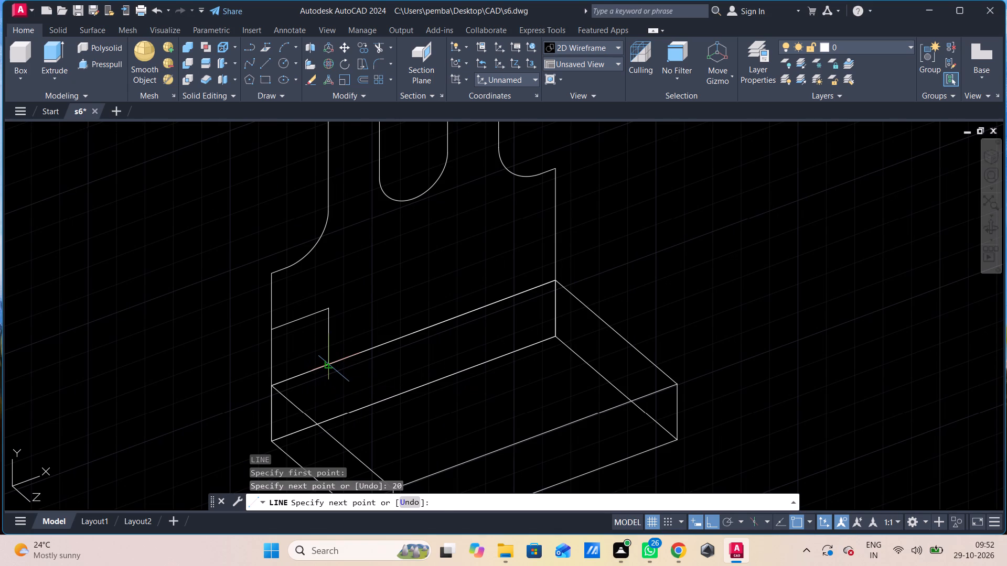
{"action": "left_click", "coordinate": [327, 367]}
{"action": "key", "text": "Escape"}
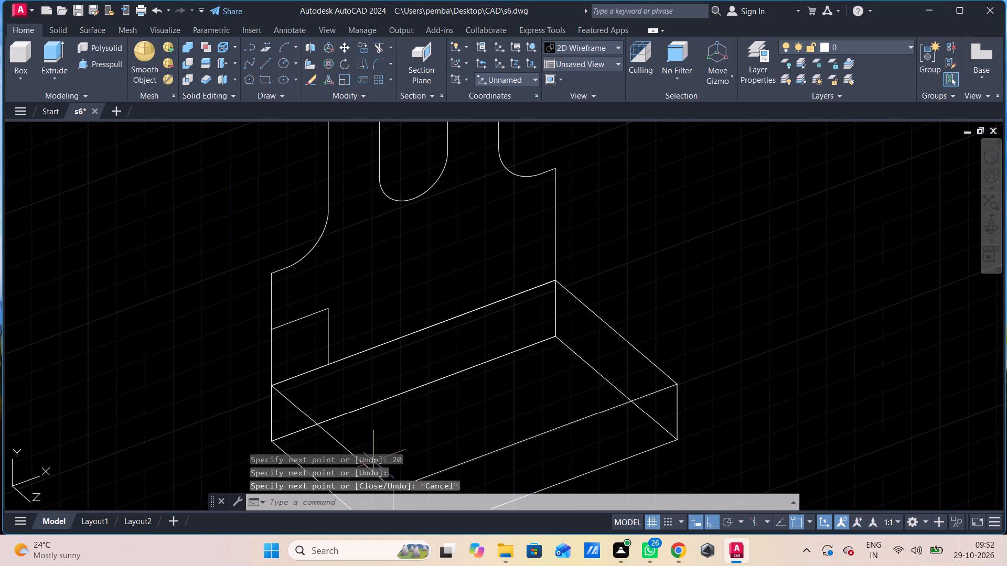
Draw a circle of radius 12 centred near the free corner of the 20-unit line.
{"action": "type", "text": "c"}
{"action": "key", "text": "space"}
{"action": "left_click", "coordinate": [321, 307]}
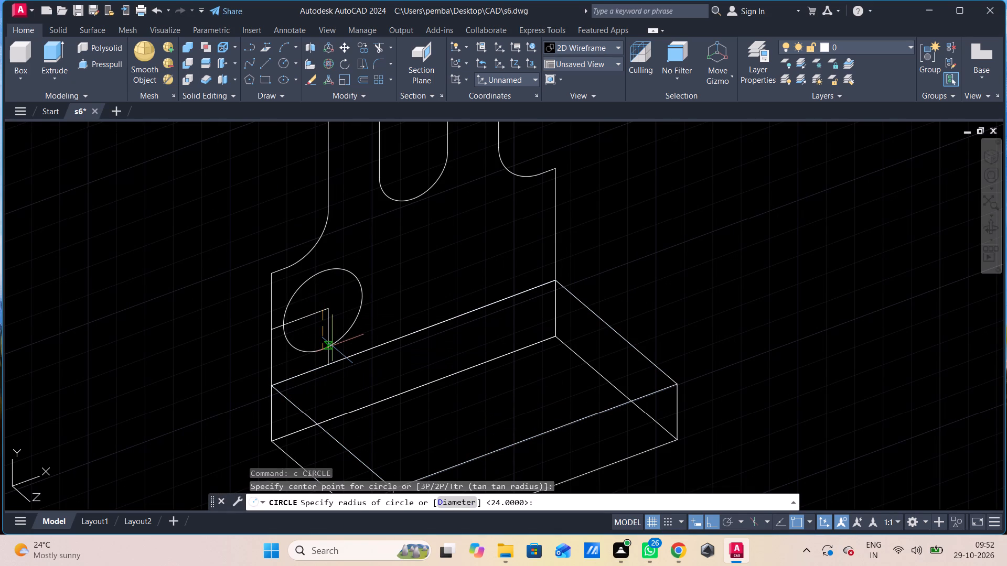
{"action": "type", "text": "12"}
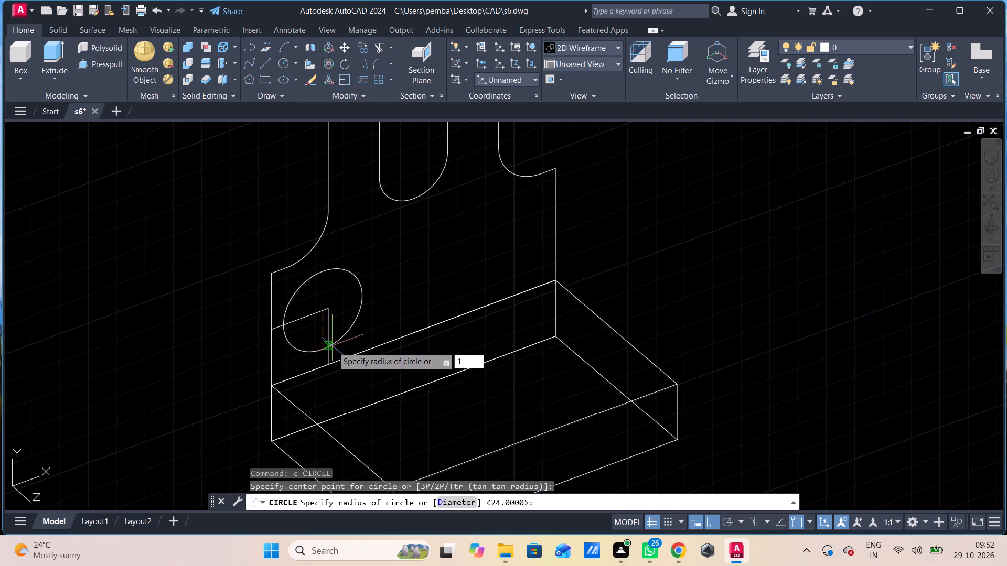
{"action": "key", "text": "Return"}
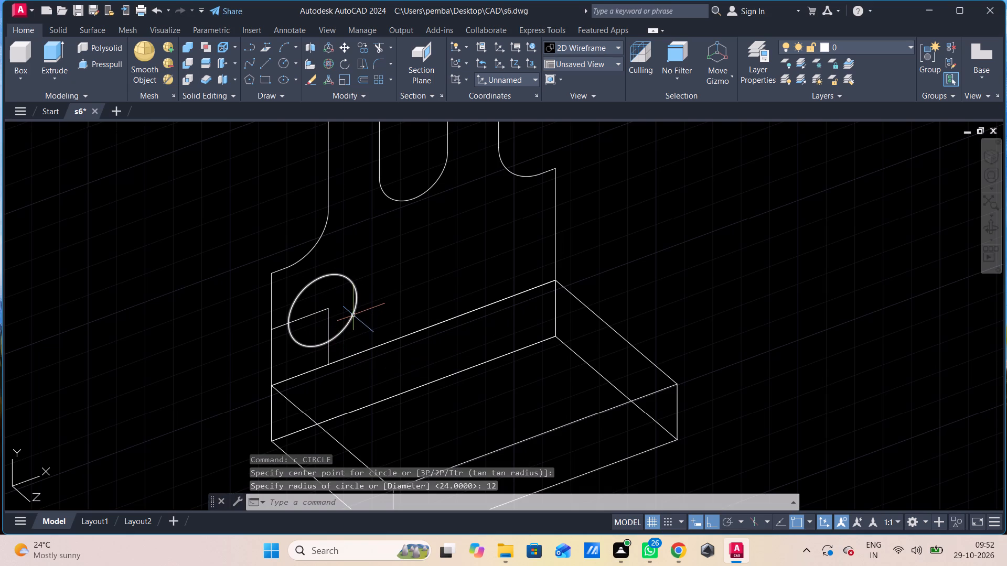
Draw a line from the slot's lower arc centre down to the 20-unit line's level, continuing 25 units in negative X towards the circle.
{"action": "type", "text": "l"}
{"action": "key", "text": "space"}
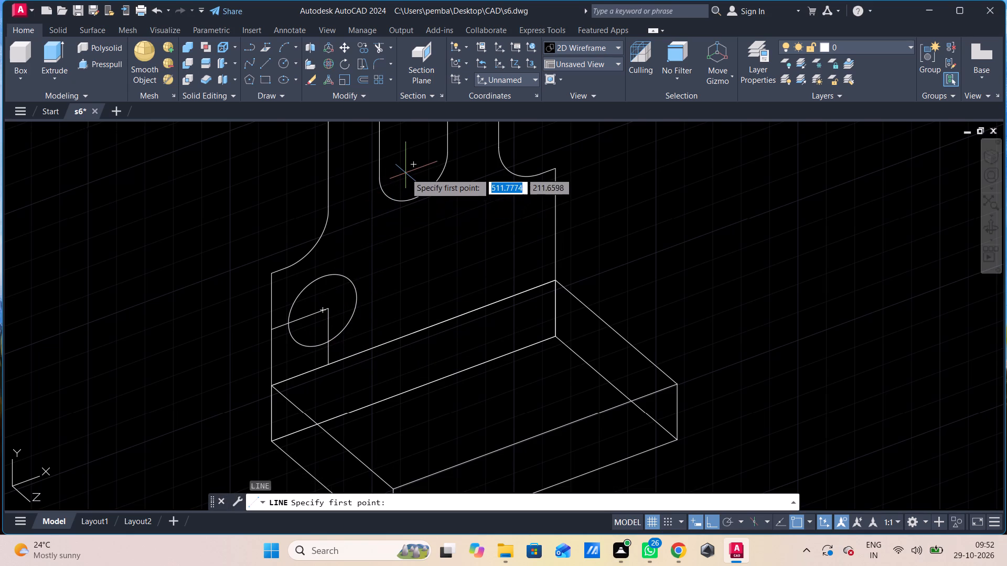
{"action": "left_click_drag", "start_coordinate": [411, 168], "coordinate": [417, 169]}
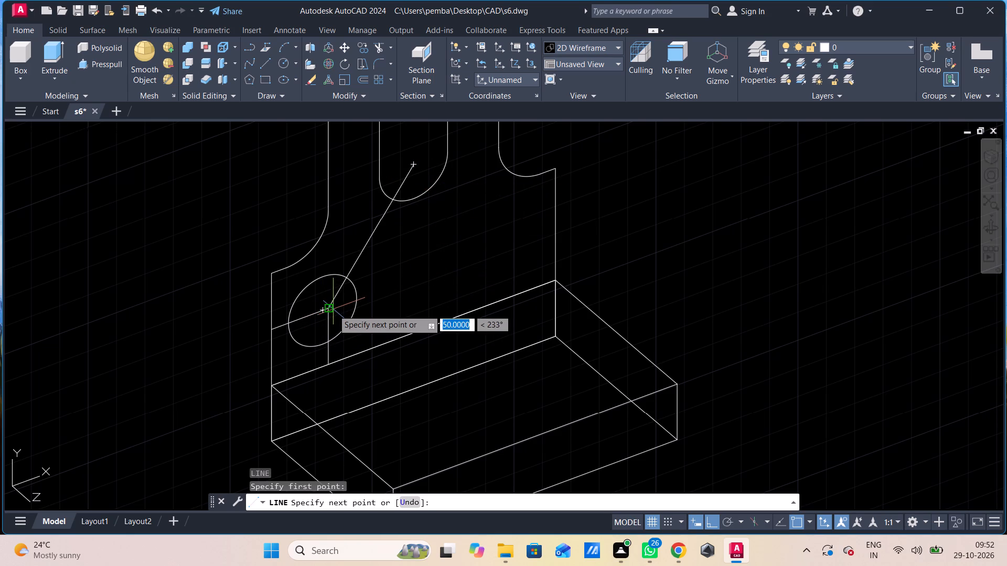
{"action": "left_click", "coordinate": [413, 278]}
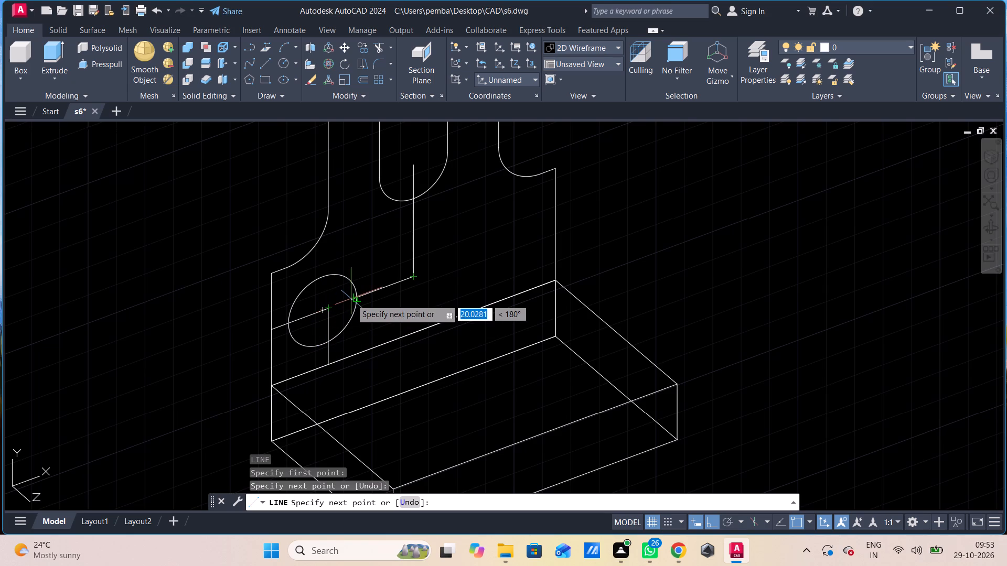
{"action": "type", "text": "25"}
{"action": "key", "text": "Return"}
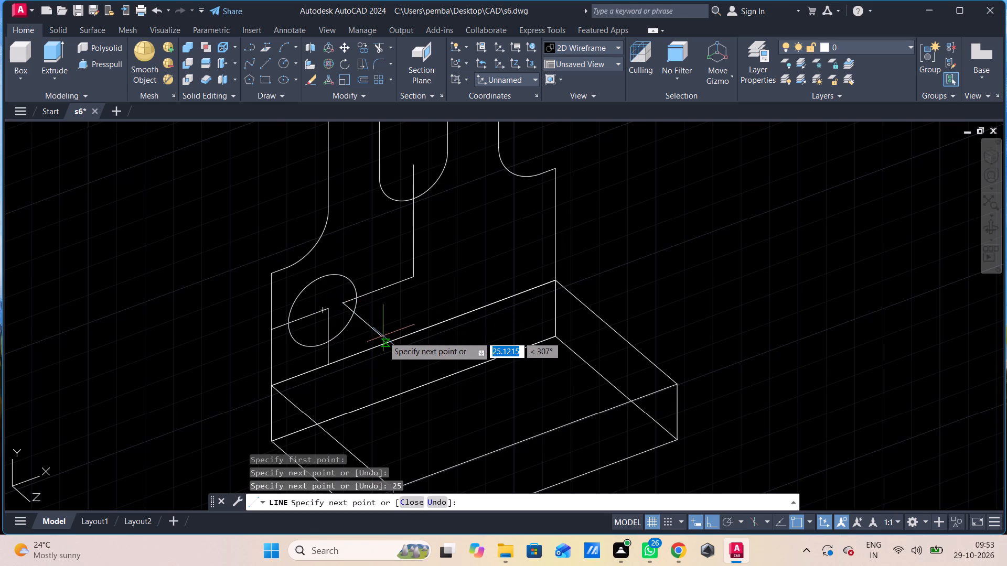
{"action": "key", "text": "Escape"}
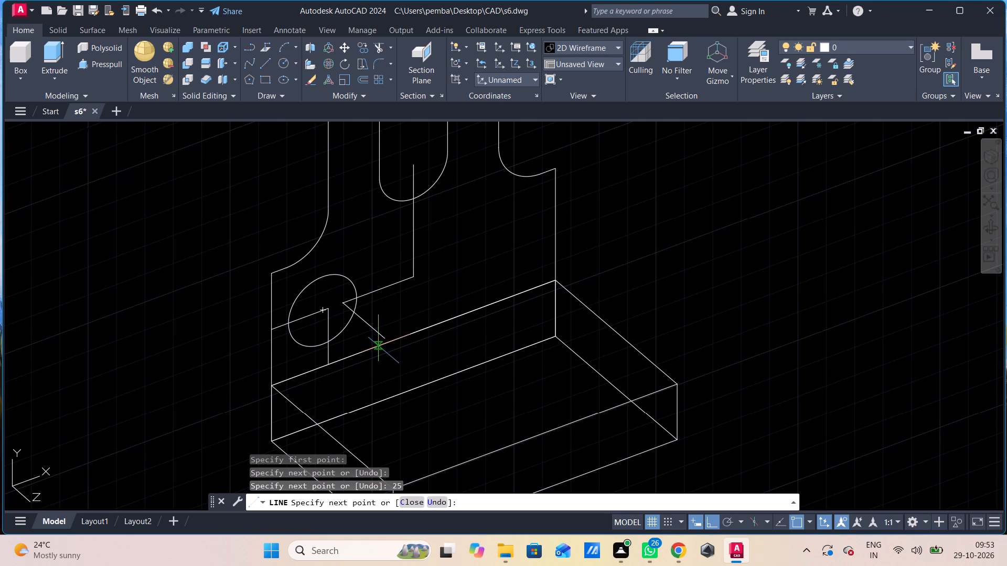
Draw a line from the 25-unit line's free end back to its corner, continuing 25 units further in positive X.
{"action": "key", "text": "l"}
{"action": "key", "text": "Return"}
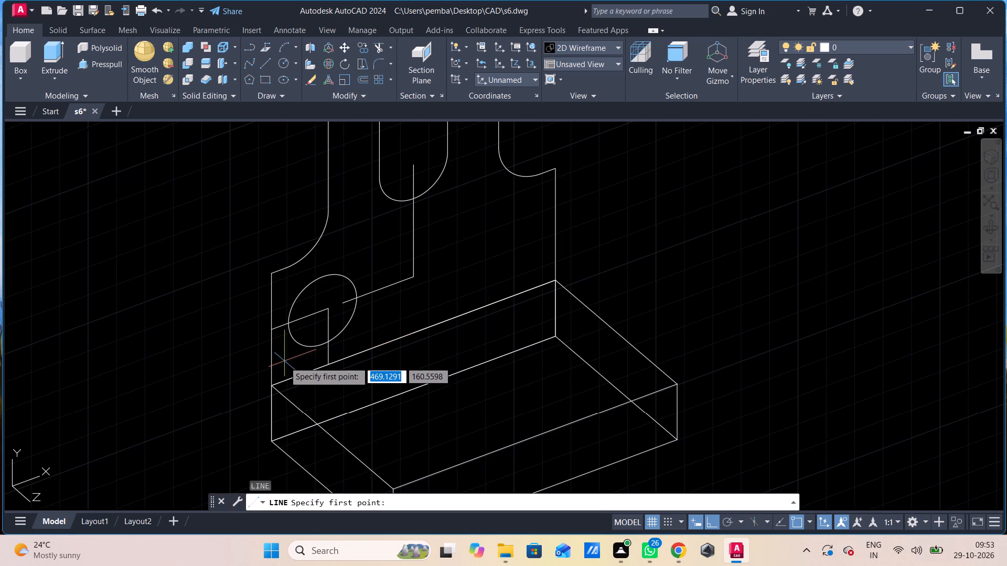
{"action": "key", "text": "space"}
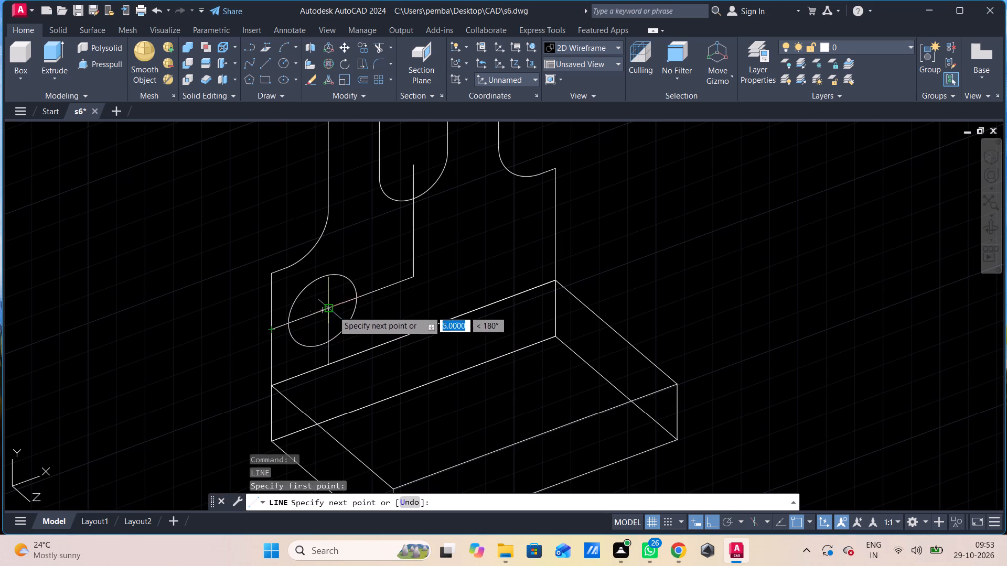
{"action": "left_click", "coordinate": [413, 282]}
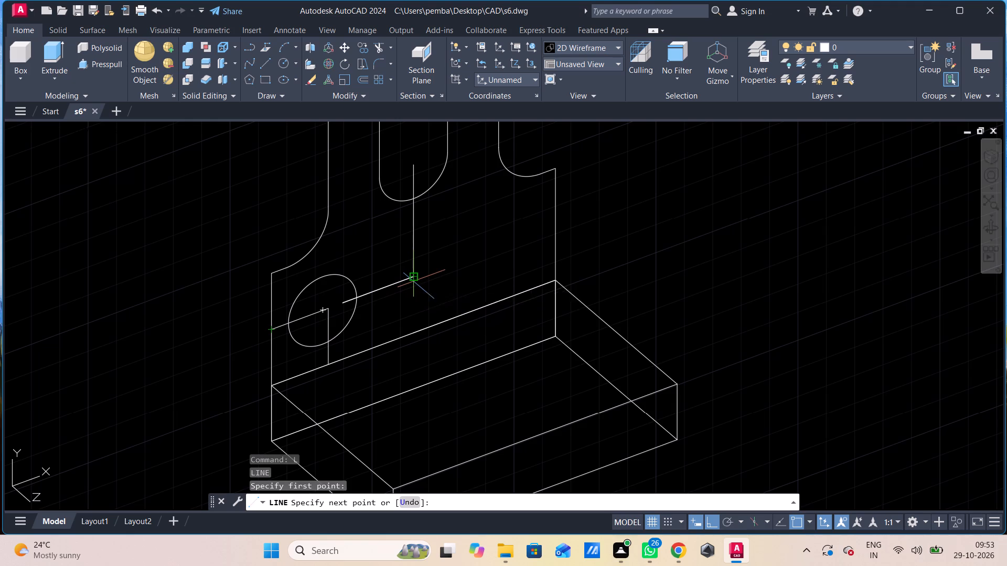
{"action": "type", "text": "25"}
{"action": "key", "text": "Return"}
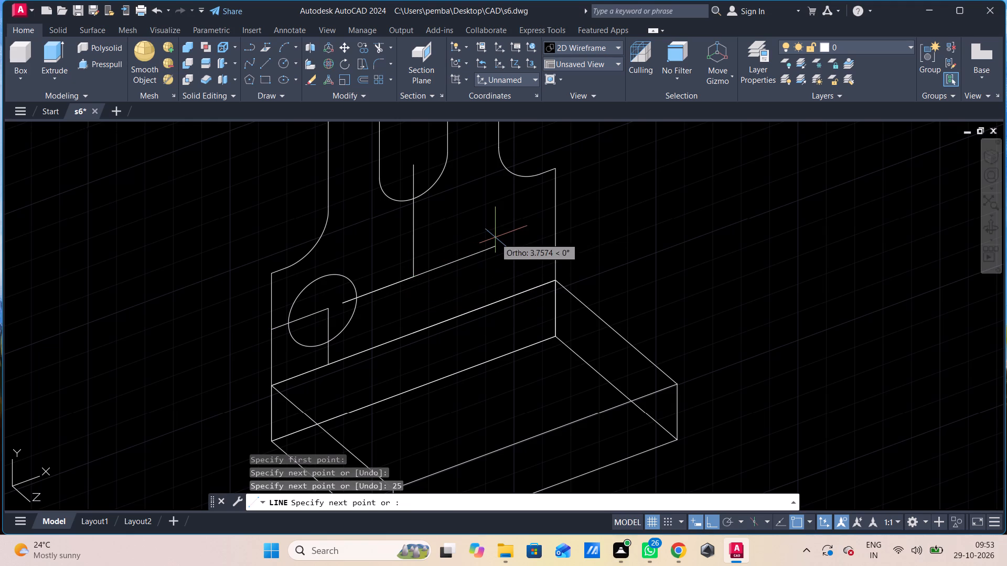
{"action": "key", "text": "Escape"}
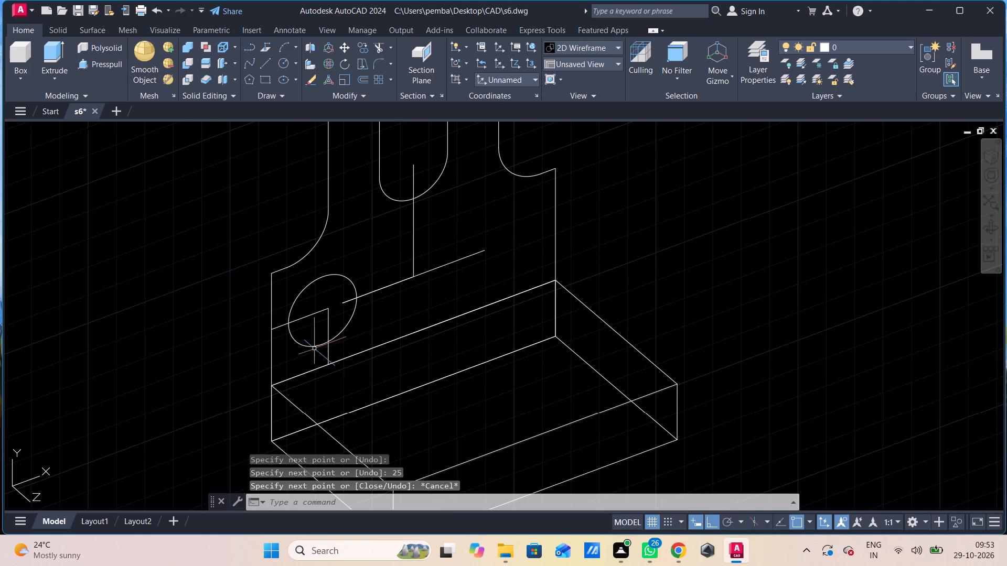
Move the radius 12 circle using the 20-unit line's end as base point and the nearby end of the 25-unit line as destination.
{"action": "left_click", "coordinate": [320, 276]}
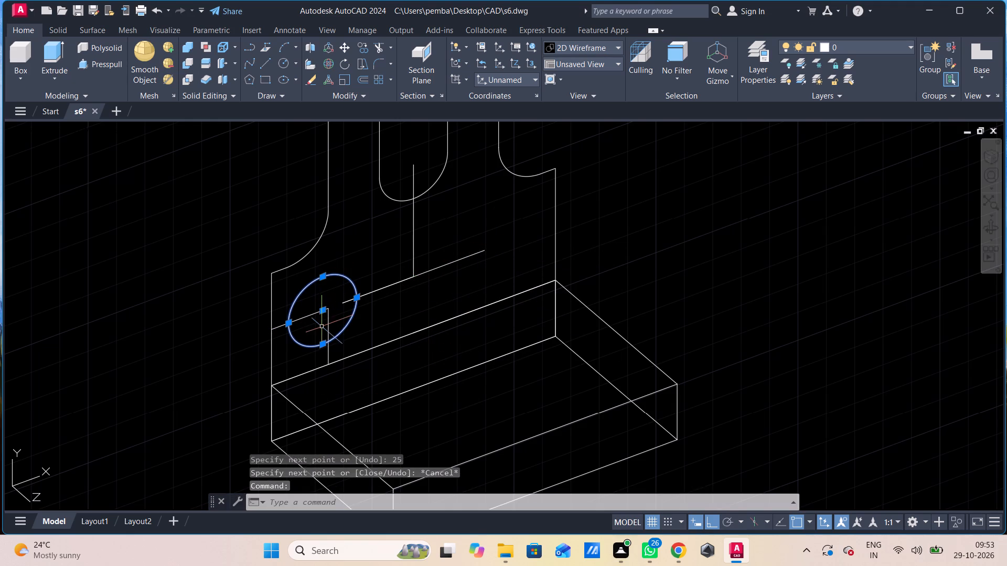
{"action": "type", "text": "m"}
{"action": "key", "text": "space"}
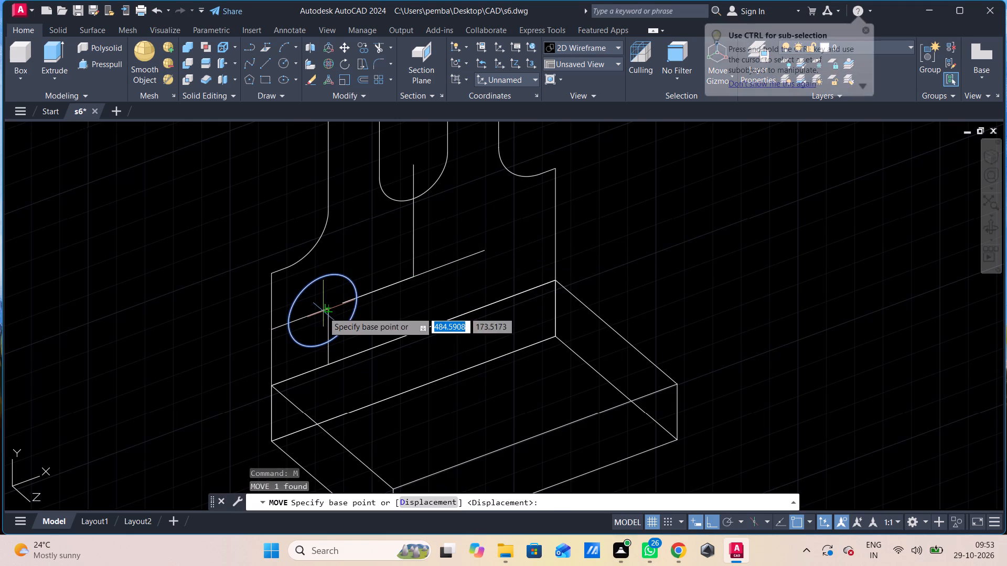
{"action": "left_click", "coordinate": [323, 312]}
{"action": "left_click", "coordinate": [347, 305]}
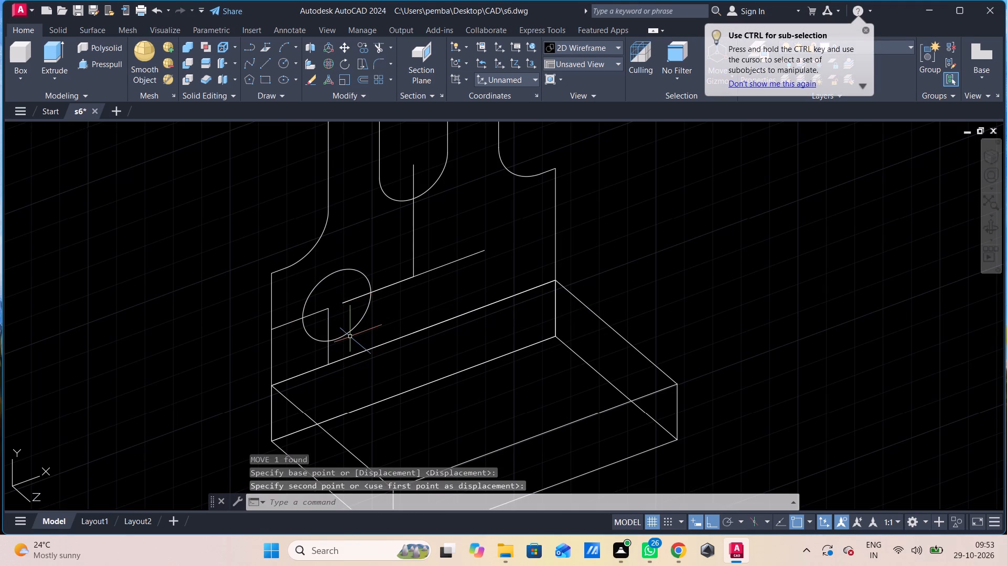
Move the radius 12 circle from its centre to the free end of the 25-unit line.
{"action": "left_click", "coordinate": [350, 330]}
{"action": "type", "text": "m"}
{"action": "key", "text": "space"}
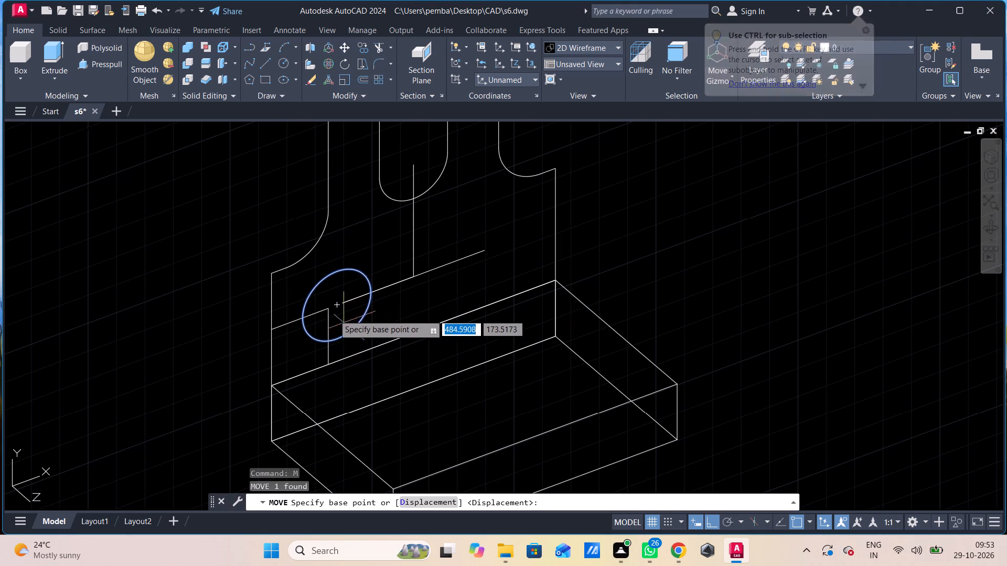
{"action": "left_click", "coordinate": [334, 309]}
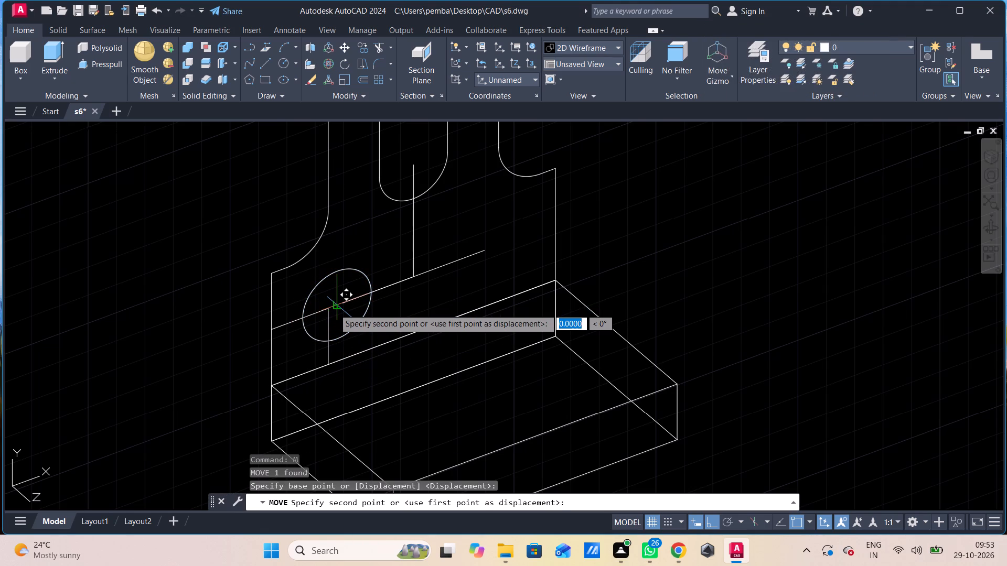
{"action": "scroll", "coordinate": [339, 309], "scroll_direction": "up", "scroll_amount": 3}
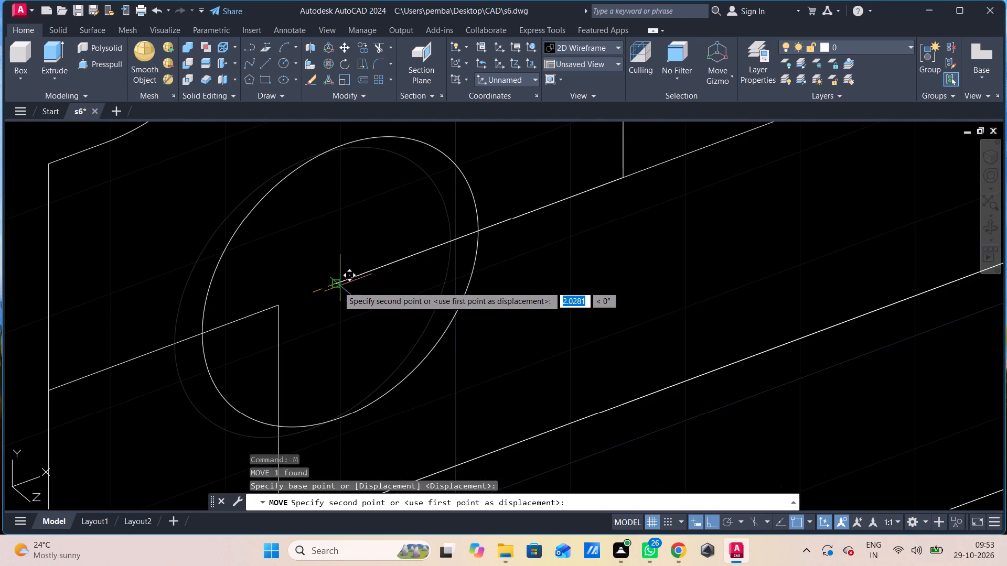
{"action": "left_click", "coordinate": [338, 286]}
{"action": "scroll", "coordinate": [342, 330], "scroll_direction": "down", "scroll_amount": 2}
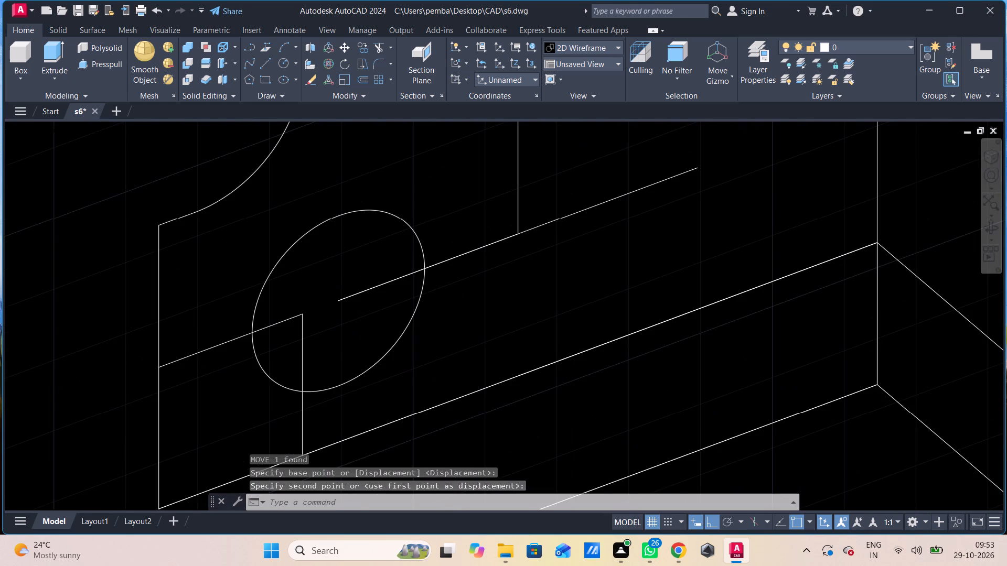
{"action": "scroll", "coordinate": [342, 330], "scroll_direction": "down", "scroll_amount": 1}
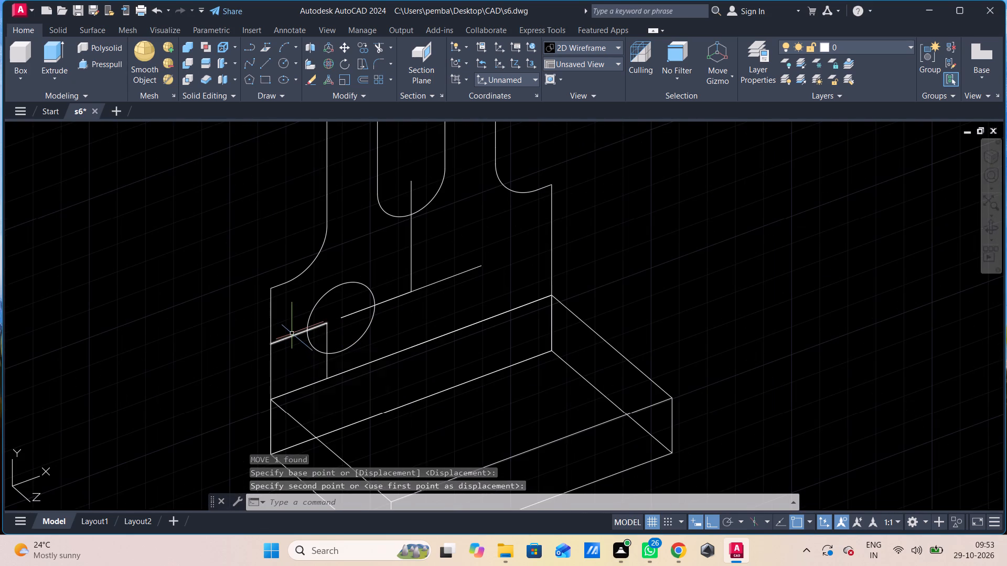
Erase the 20-unit line and the vertical line dropping from its end to the base.
{"action": "left_click", "coordinate": [319, 328]}
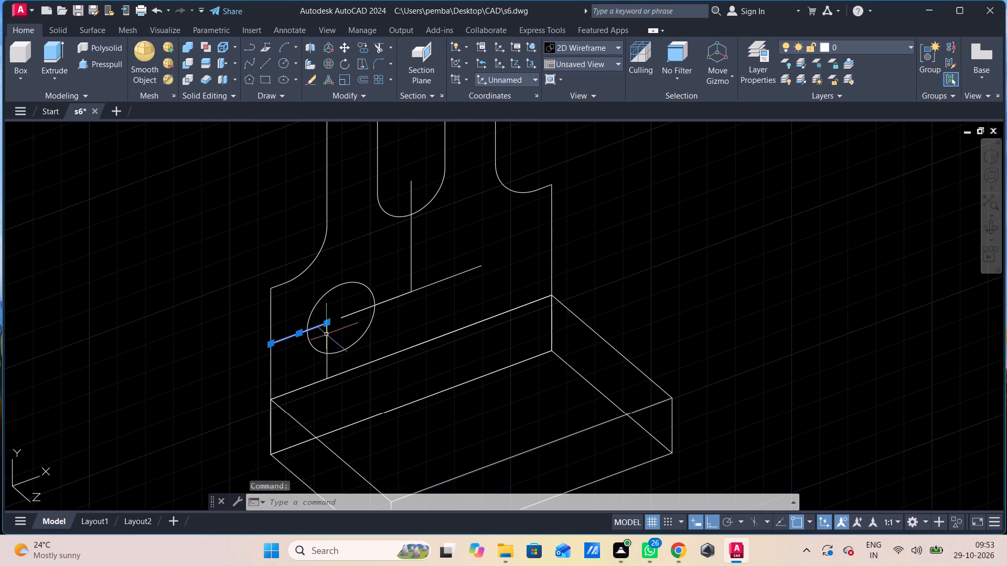
{"action": "left_click", "coordinate": [326, 334]}
{"action": "key", "text": "Delete"}
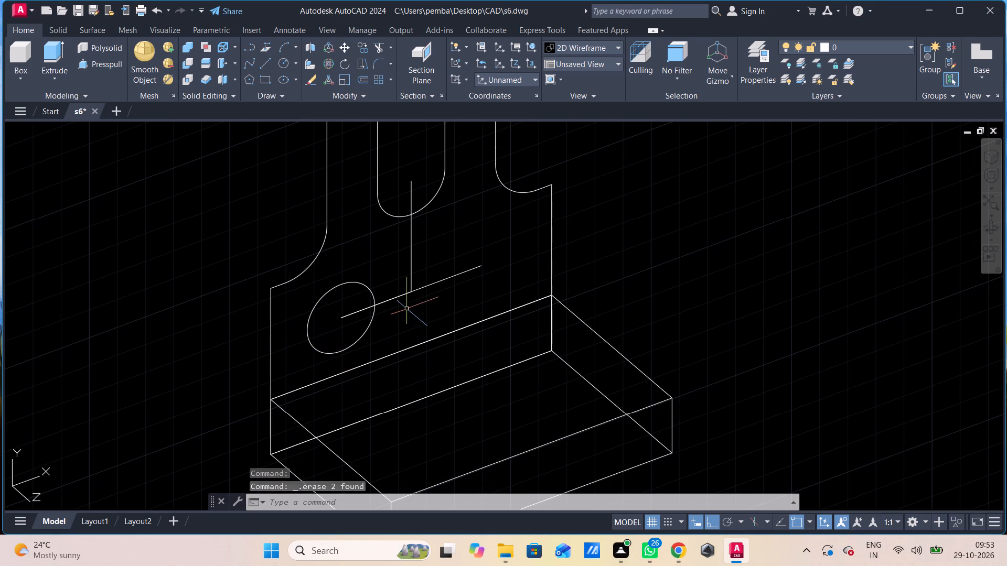
Copy the radius 12 circle from its centre to the opposite end of the construction line below the slot.
{"action": "left_click", "coordinate": [347, 348]}
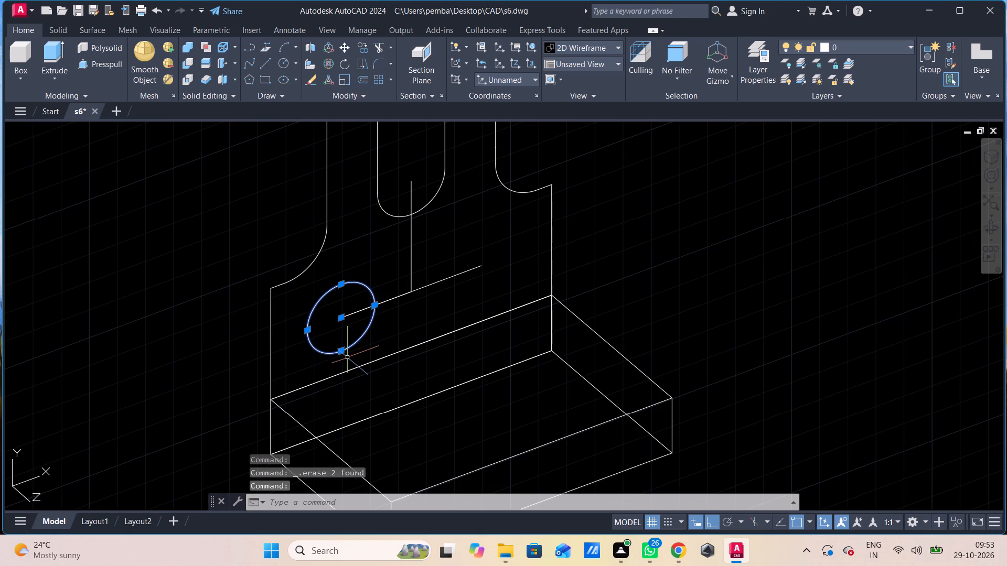
{"action": "key", "text": "c"}
{"action": "type", "text": "o"}
{"action": "key", "text": "space"}
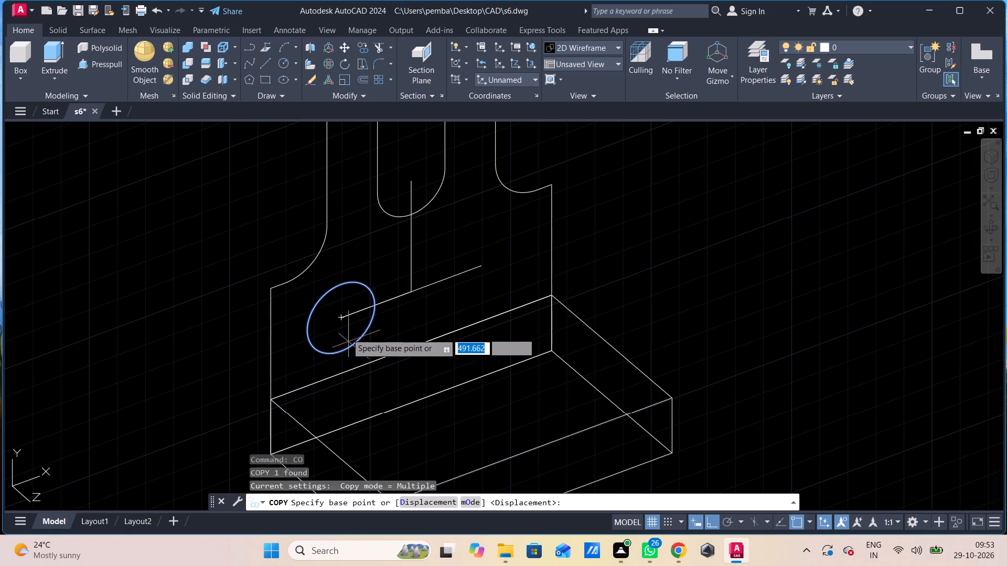
{"action": "left_click", "coordinate": [344, 325]}
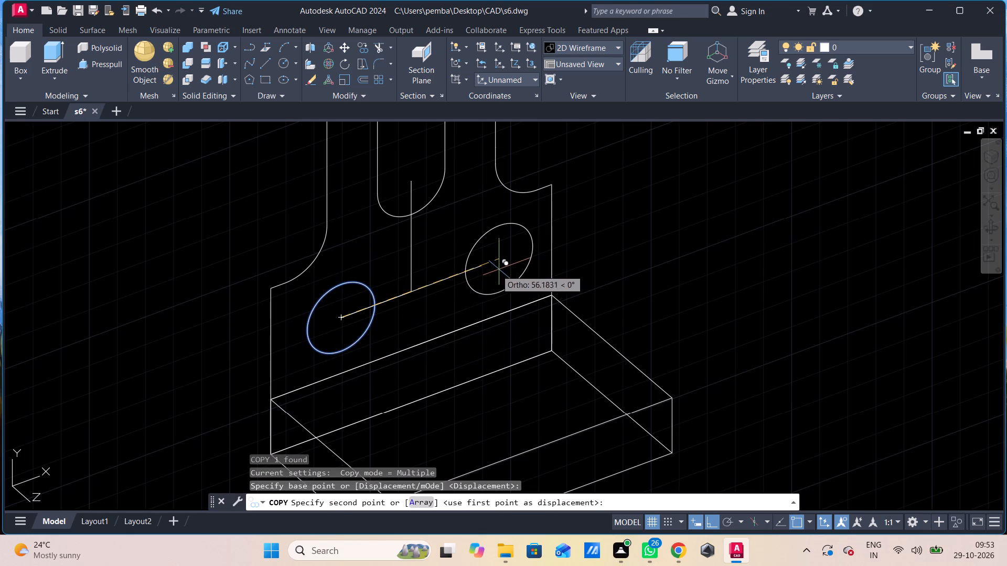
{"action": "left_click", "coordinate": [486, 268]}
{"action": "key", "text": "Escape"}
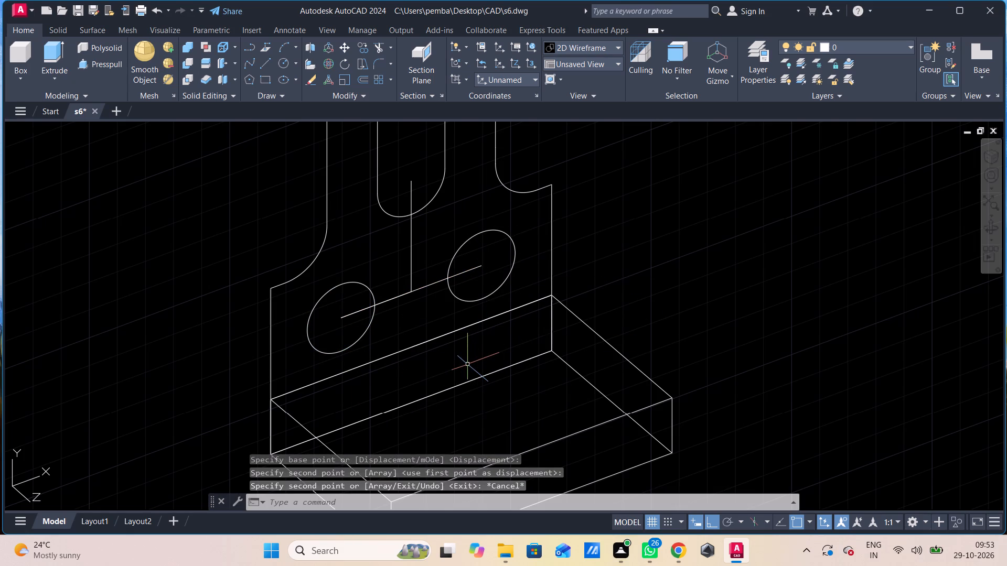
Erase the construction lines joining the two circles and the slot's lower arc centre.
{"action": "left_click", "coordinate": [431, 254]}
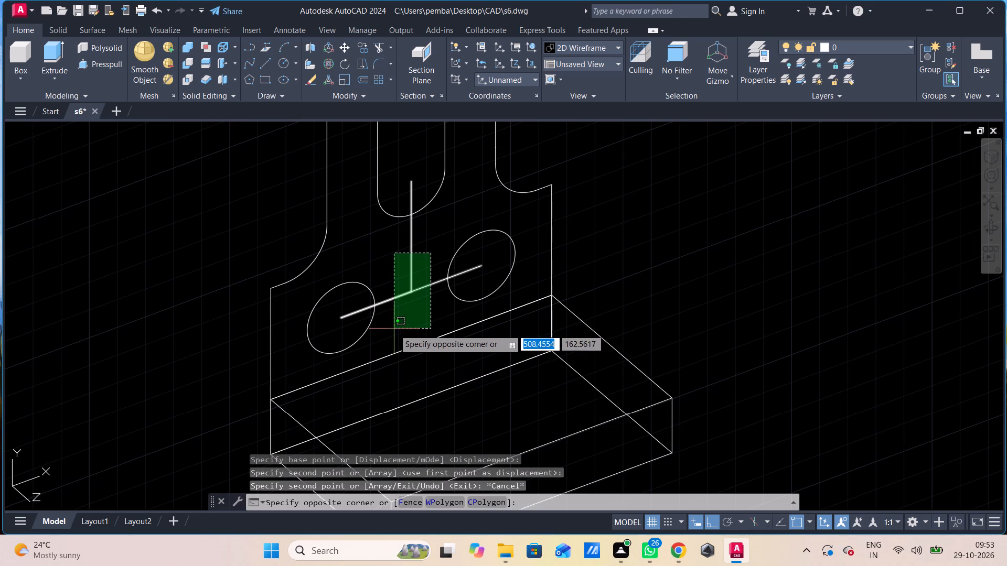
{"action": "left_click", "coordinate": [394, 326]}
{"action": "key", "text": "Delete"}
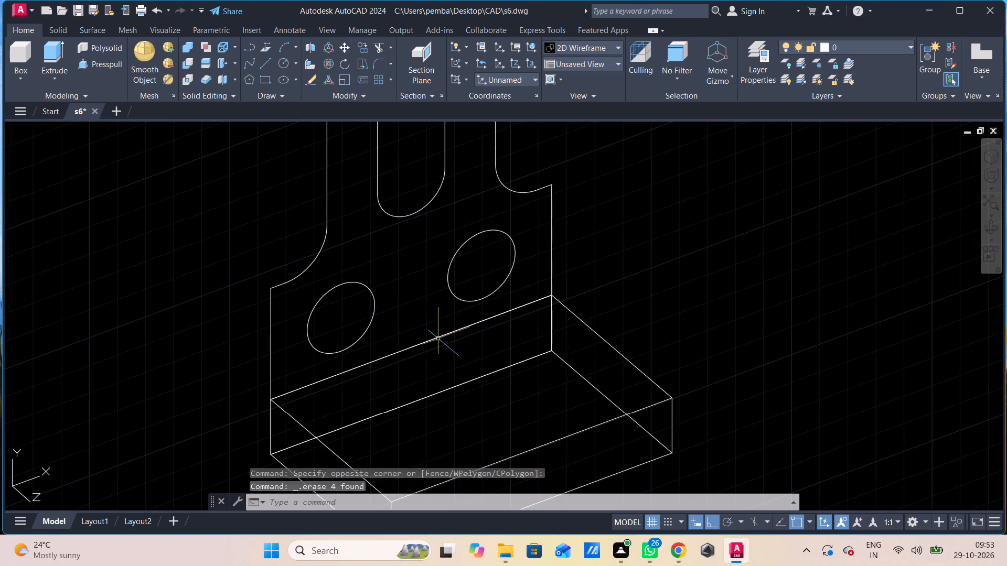
{"action": "scroll", "coordinate": [440, 338], "scroll_direction": "down", "scroll_amount": 1}
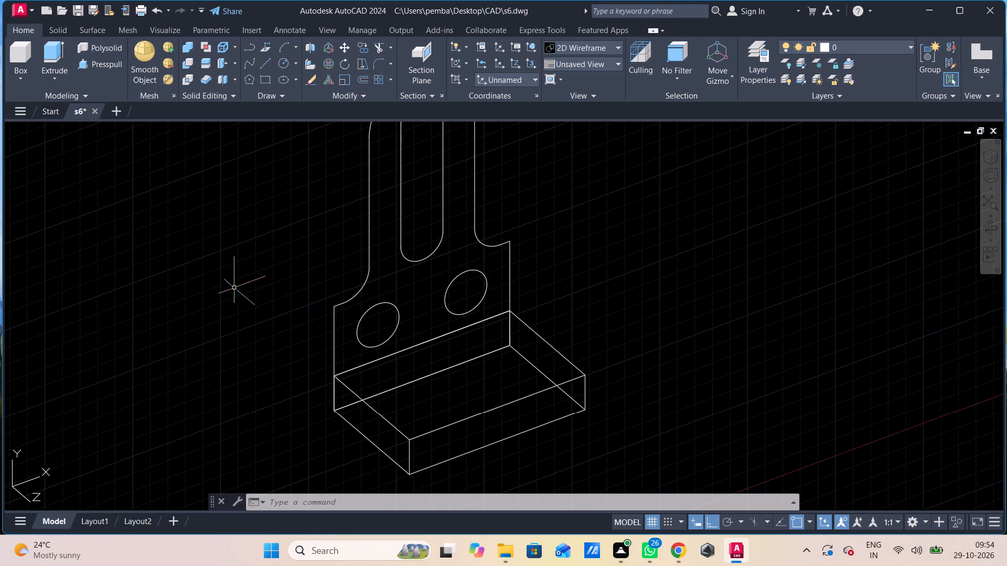
Presspull the upright back profile around the slot and the two circles by 15 towards the base's front.
{"action": "left_click", "coordinate": [104, 62]}
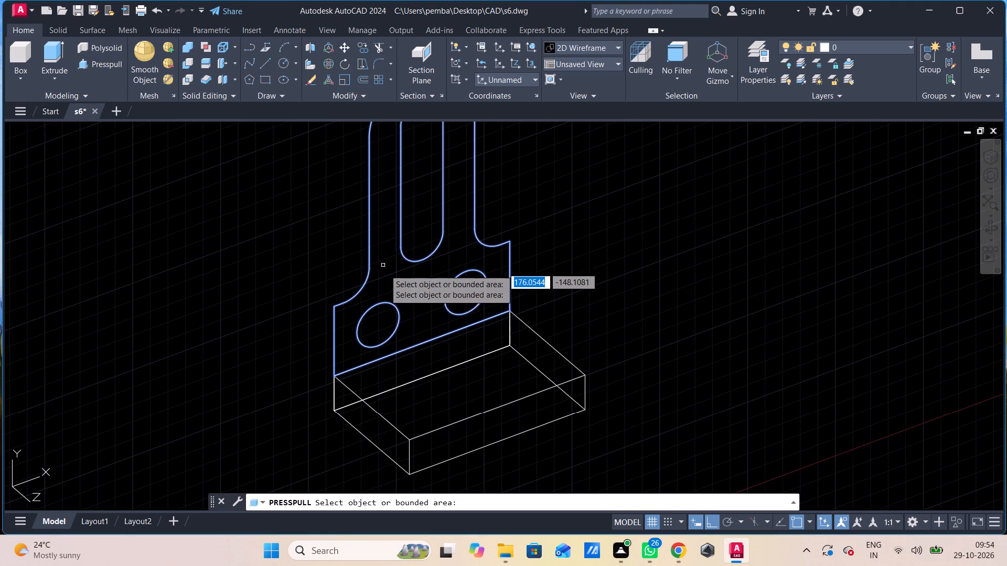
{"action": "left_click", "coordinate": [387, 274]}
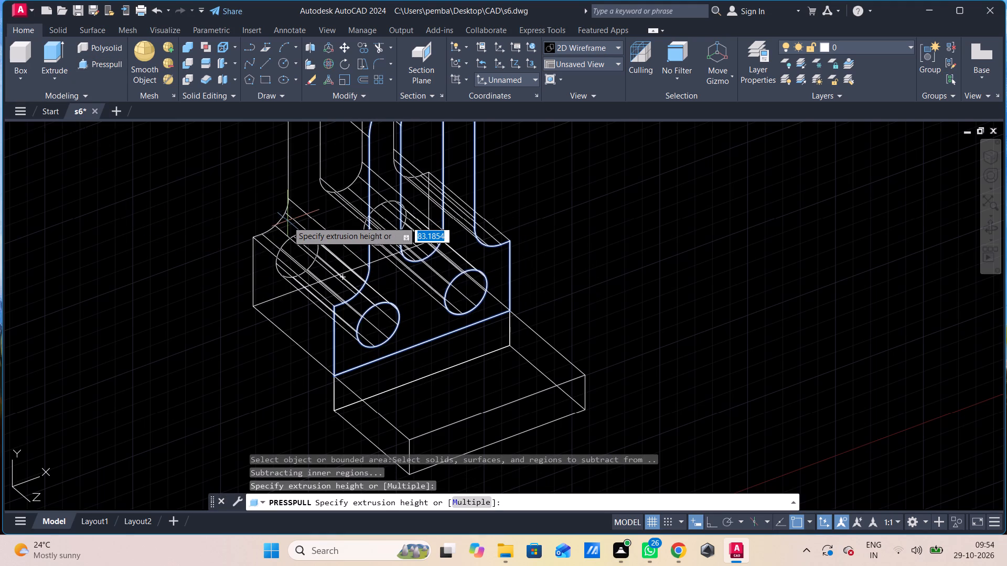
{"action": "key", "text": "1"}
{"action": "key", "text": "5"}
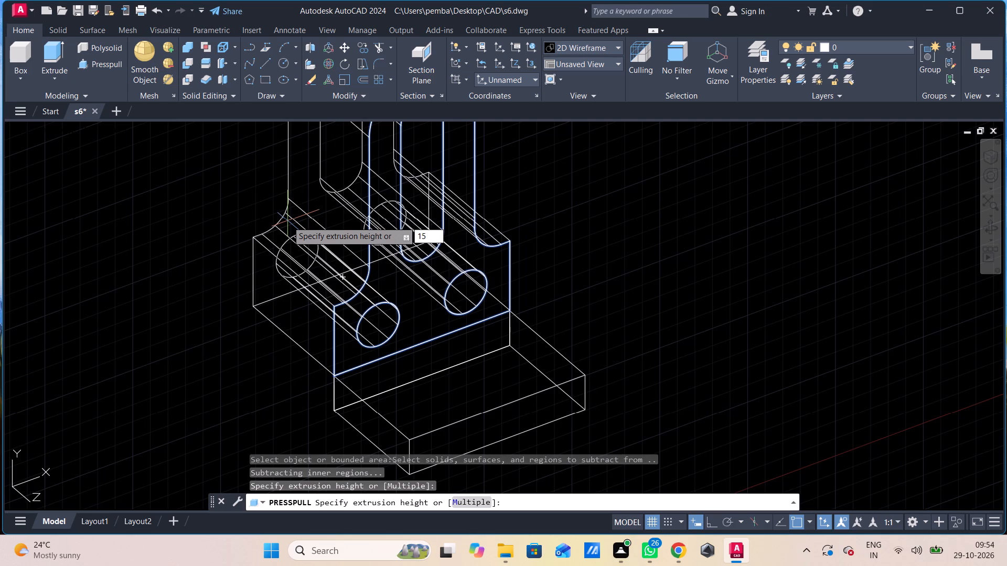
{"action": "key", "text": "Return"}
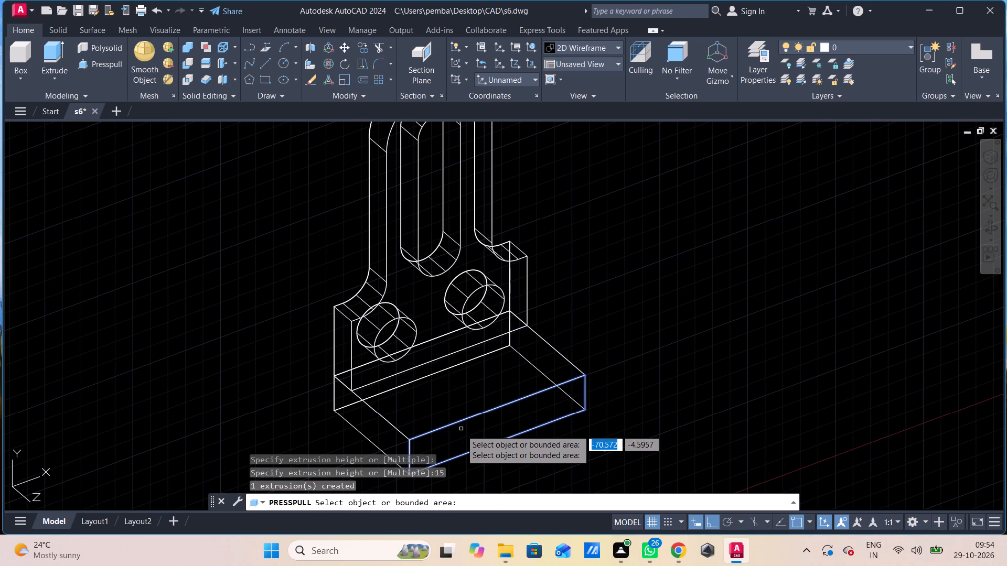
Presspull the front face of the base block outwards by 15.
{"action": "left_click", "coordinate": [461, 430]}
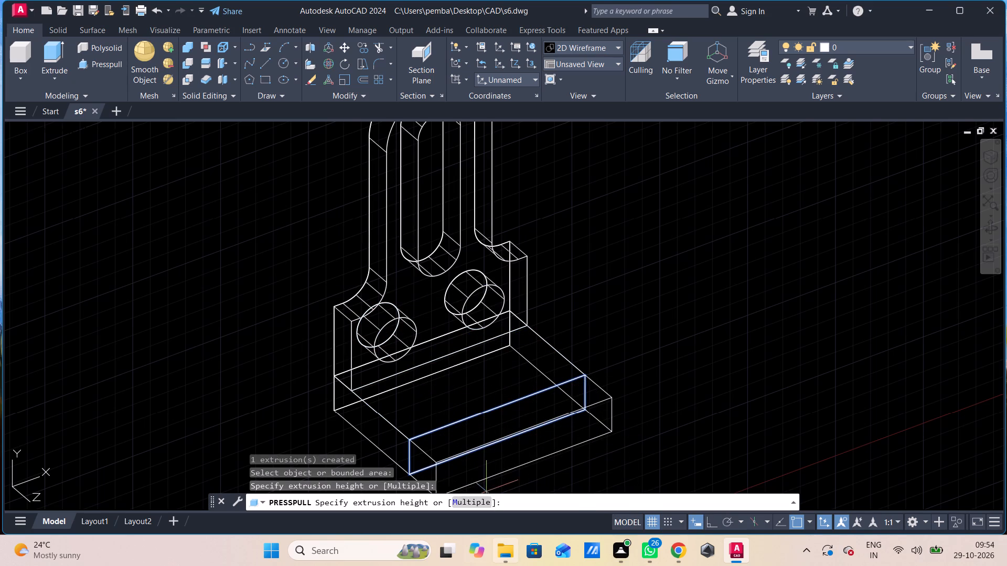
{"action": "type", "text": "15"}
{"action": "key", "text": "Return"}
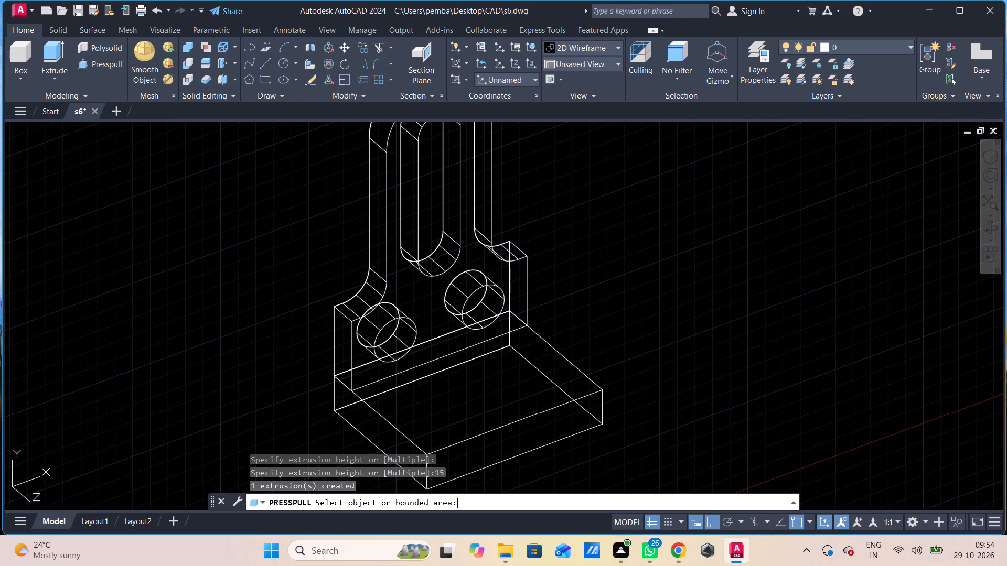
{"action": "key", "text": "Escape"}
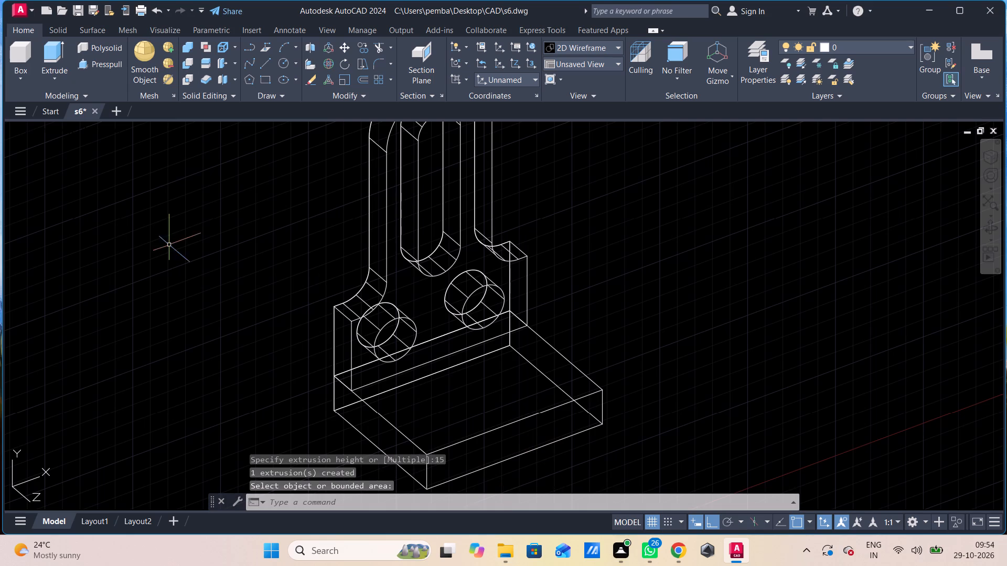
Set the visual style to Shades of Gray.
{"action": "left_click", "coordinate": [82, 127]}
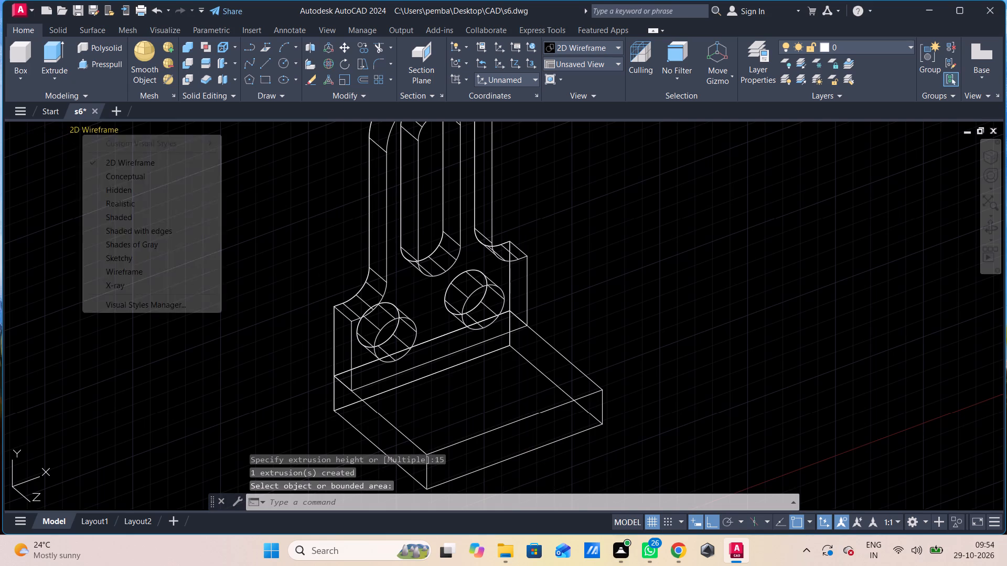
{"action": "left_click", "coordinate": [120, 246]}
{"action": "middle_click_drag", "start_coordinate": [198, 298], "coordinate": [199, 298]}
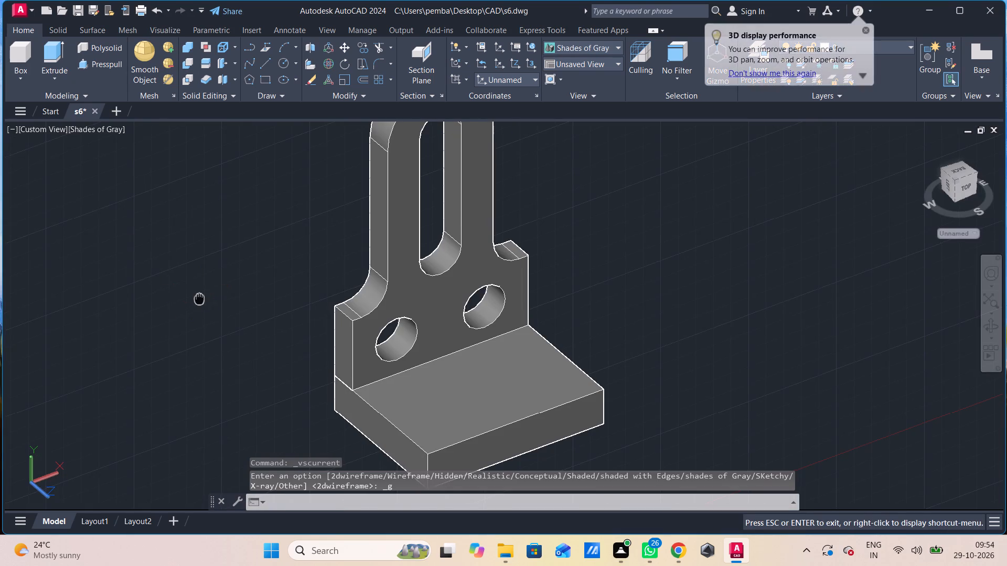
{"action": "middle_click_drag", "start_coordinate": [199, 298], "coordinate": [190, 244]}
Check the depth of the base's upper side edge with an aligned dimension, without placing it.
{"action": "type", "text": "dal"}
{"action": "key", "text": "space"}
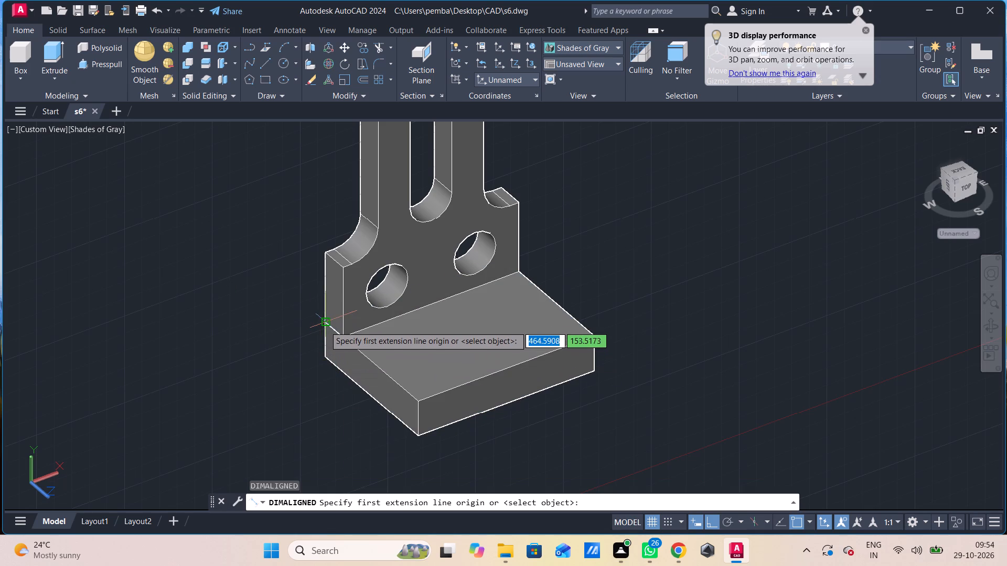
{"action": "left_click", "coordinate": [325, 326]}
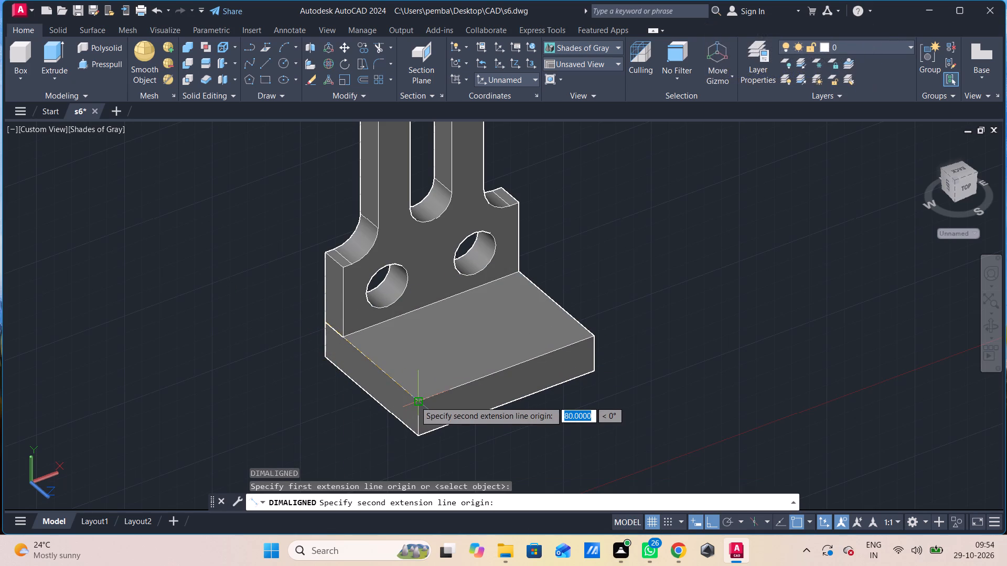
{"action": "key", "text": "Escape"}
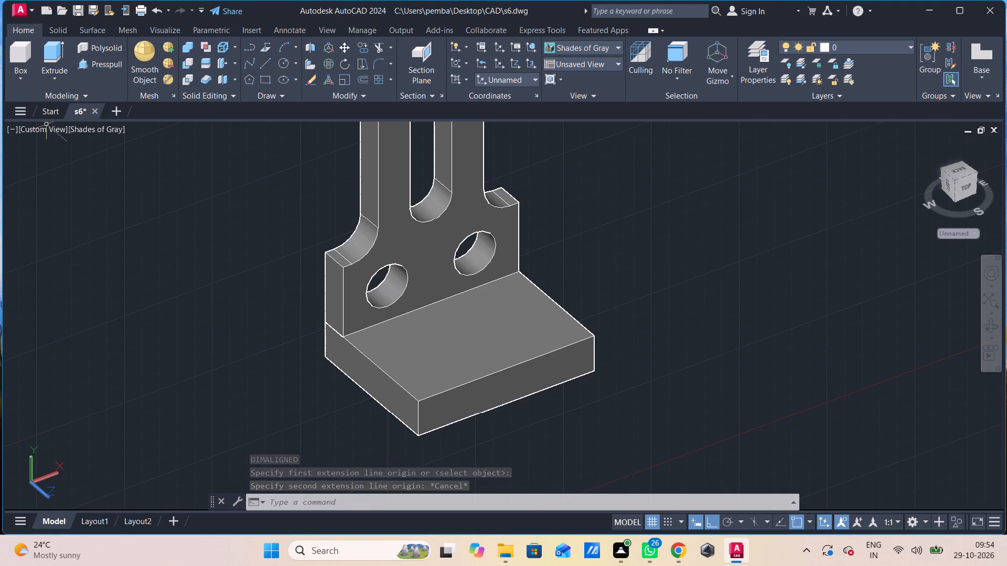
Switch the model to the Top view.
{"action": "left_click", "coordinate": [37, 129]}
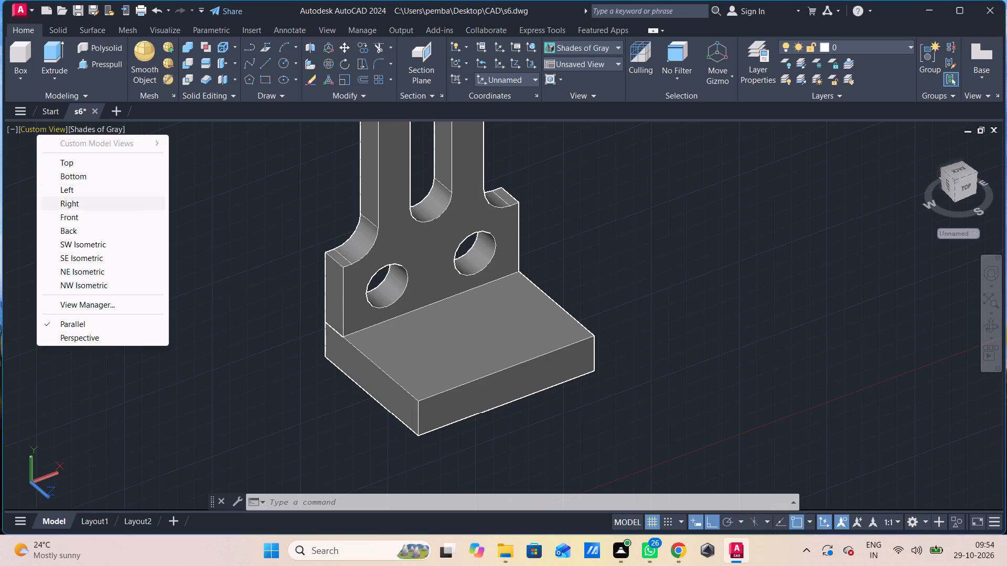
{"action": "left_click", "coordinate": [80, 165]}
{"action": "scroll", "coordinate": [346, 232], "scroll_direction": "down", "scroll_amount": 1}
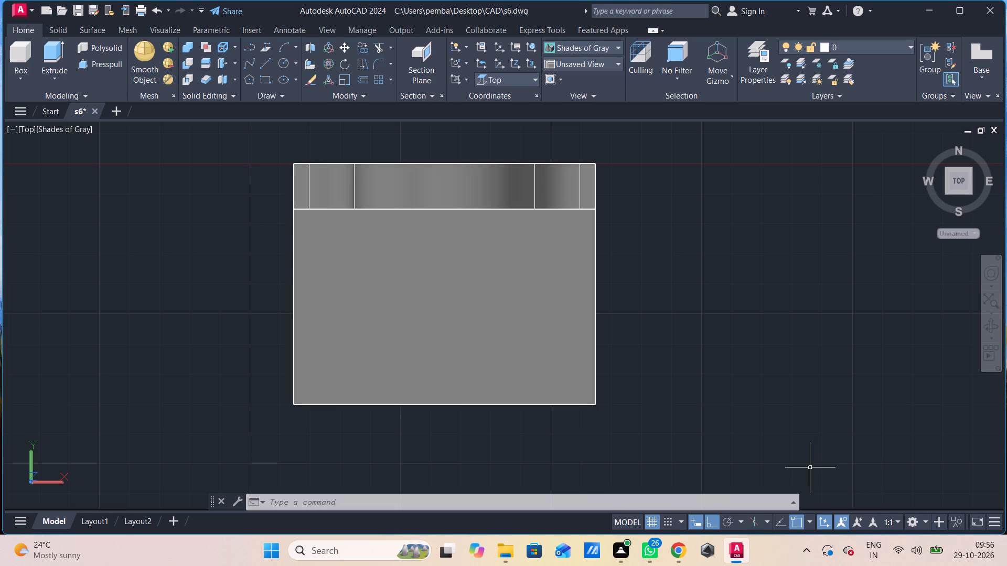
{"action": "middle_click", "coordinate": [869, 472], "text": "ctrl"}
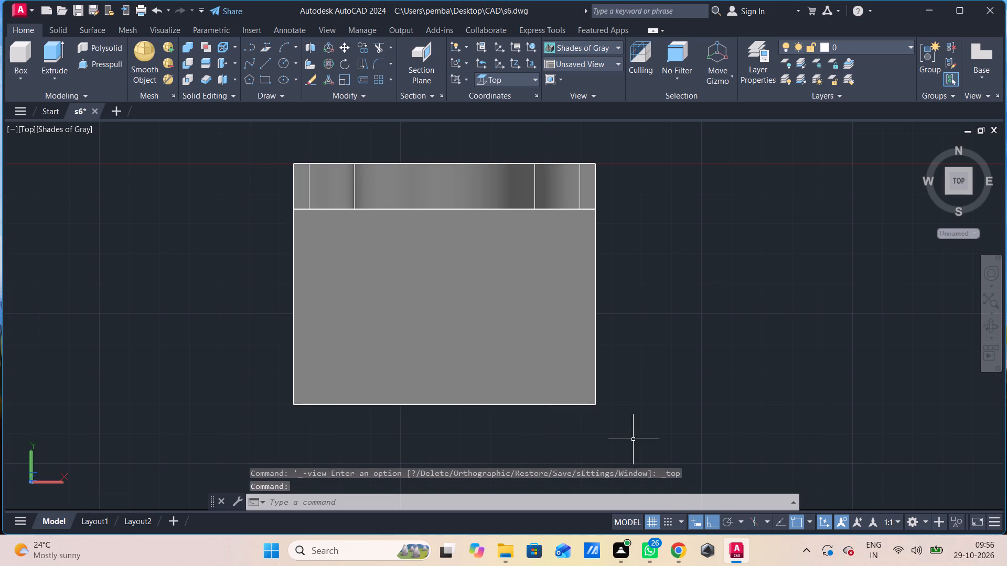
Fillet the two vertical front corner edges of the base block with a radius of 15.
{"action": "middle_click_drag", "start_coordinate": [619, 420], "coordinate": [626, 420]}
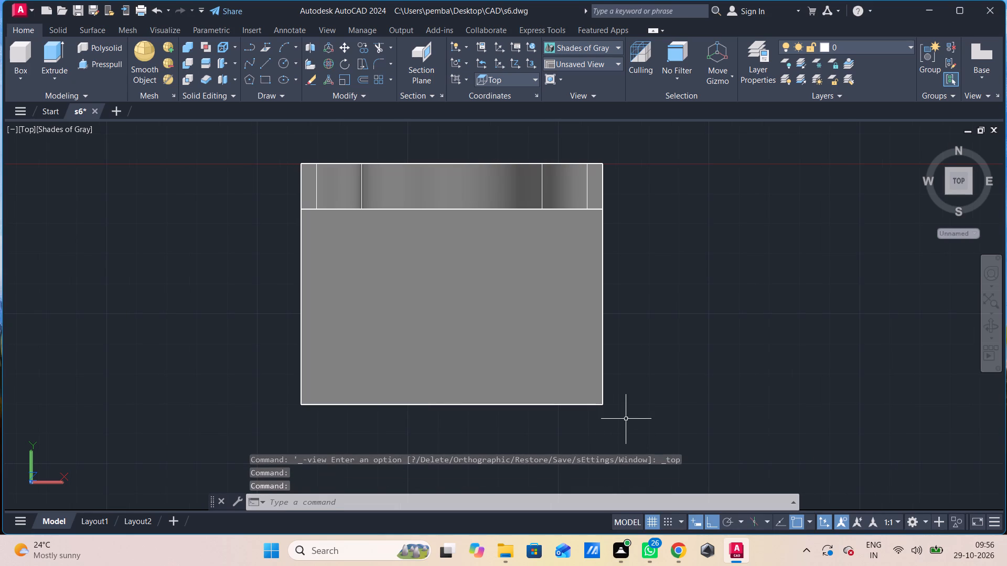
{"action": "middle_click_drag", "start_coordinate": [626, 420], "coordinate": [640, 331], "text": "shift"}
{"action": "scroll", "coordinate": [626, 420], "scroll_direction": "up", "scroll_amount": 1, "text": "shift"}
{"action": "scroll", "coordinate": [637, 341], "scroll_direction": "down", "scroll_amount": 1}
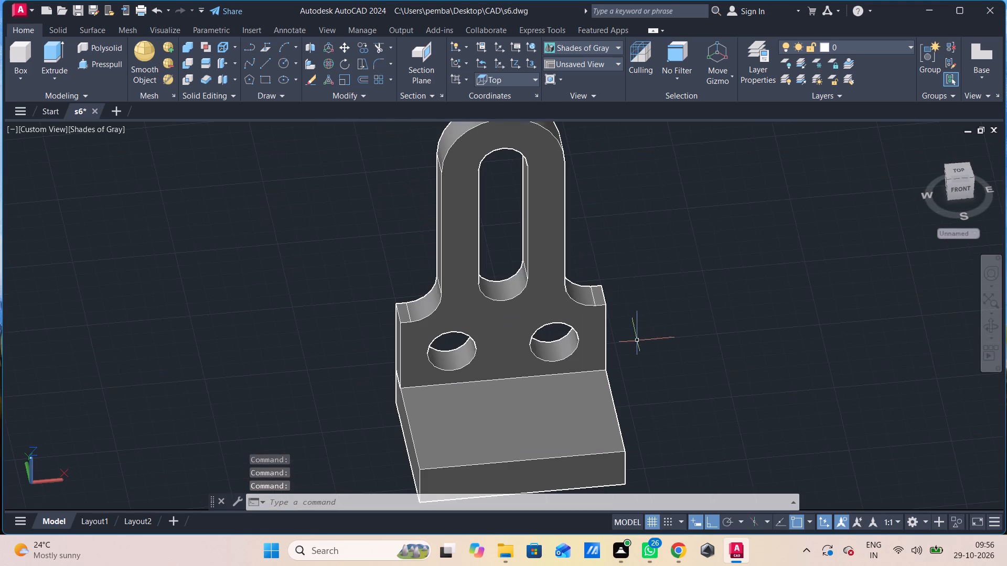
{"action": "middle_click_drag", "start_coordinate": [637, 341], "coordinate": [656, 258]}
{"action": "key", "text": "f"}
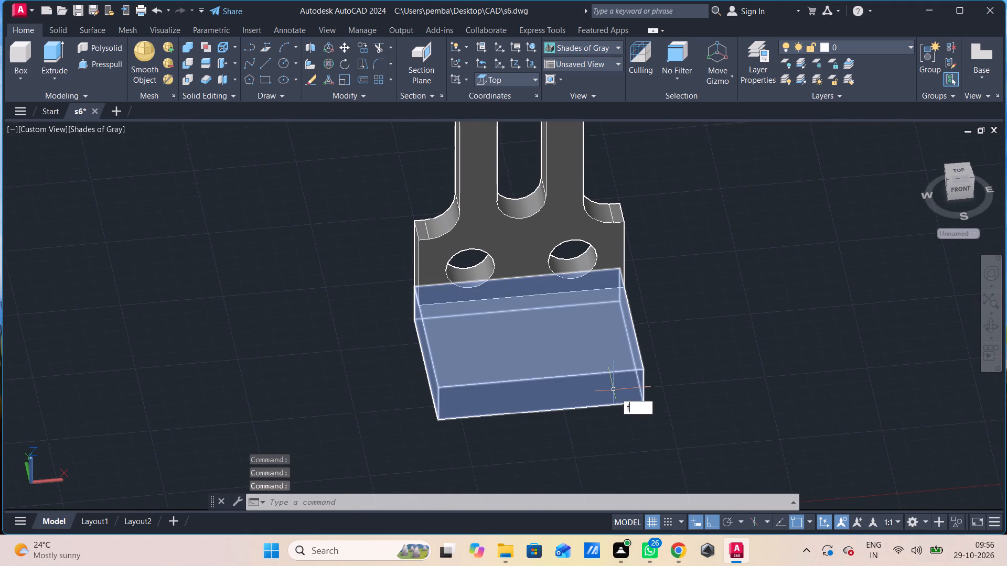
{"action": "left_click_drag", "start_coordinate": [657, 434], "coordinate": [663, 434]}
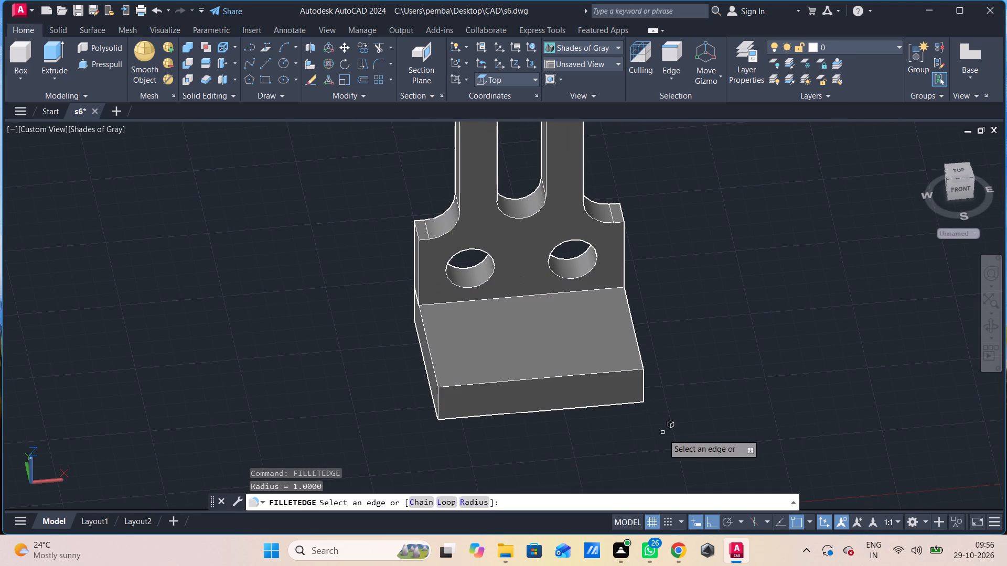
{"action": "key", "text": "r"}
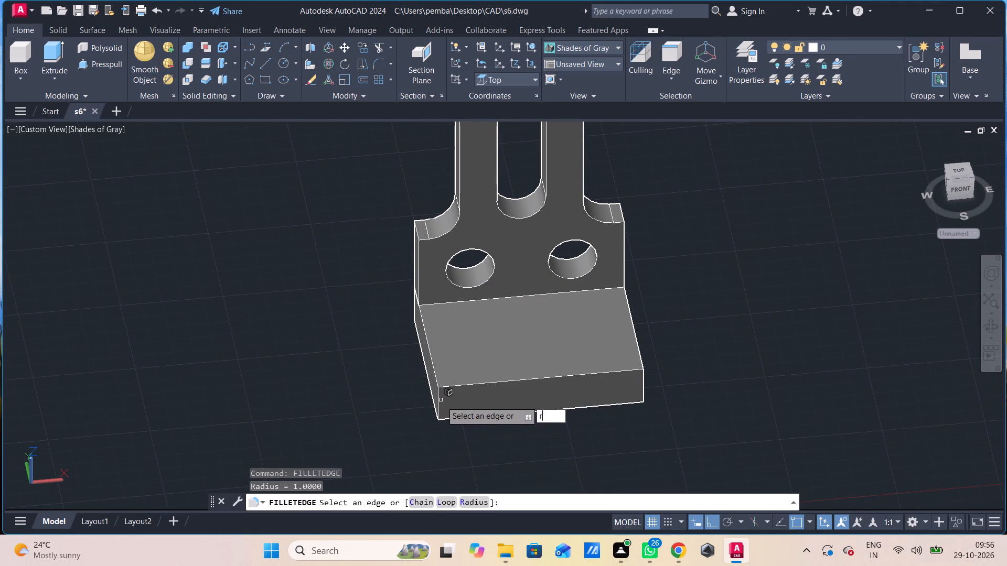
{"action": "key", "text": "space"}
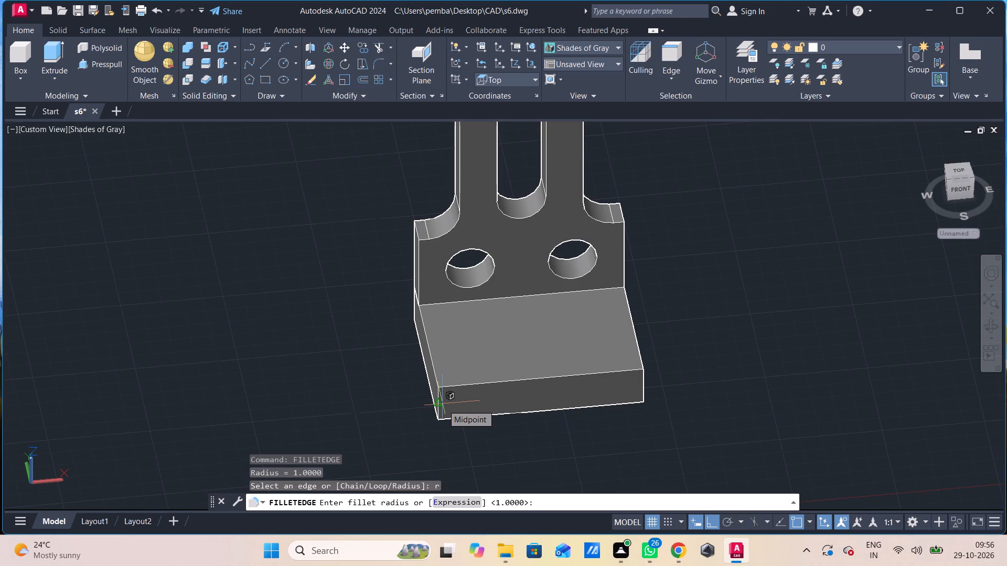
{"action": "type", "text": "15"}
{"action": "key", "text": "Return"}
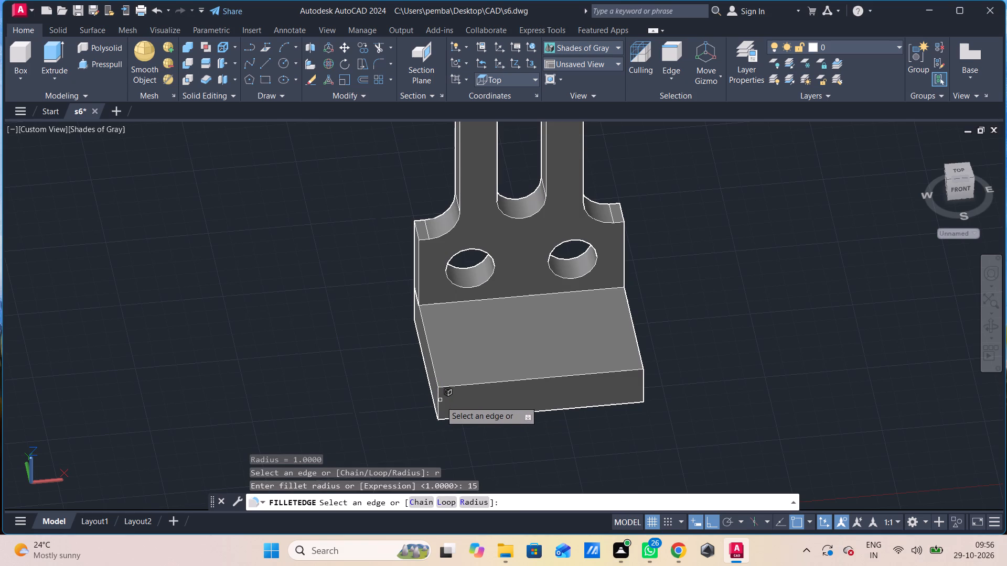
{"action": "left_click", "coordinate": [441, 393]}
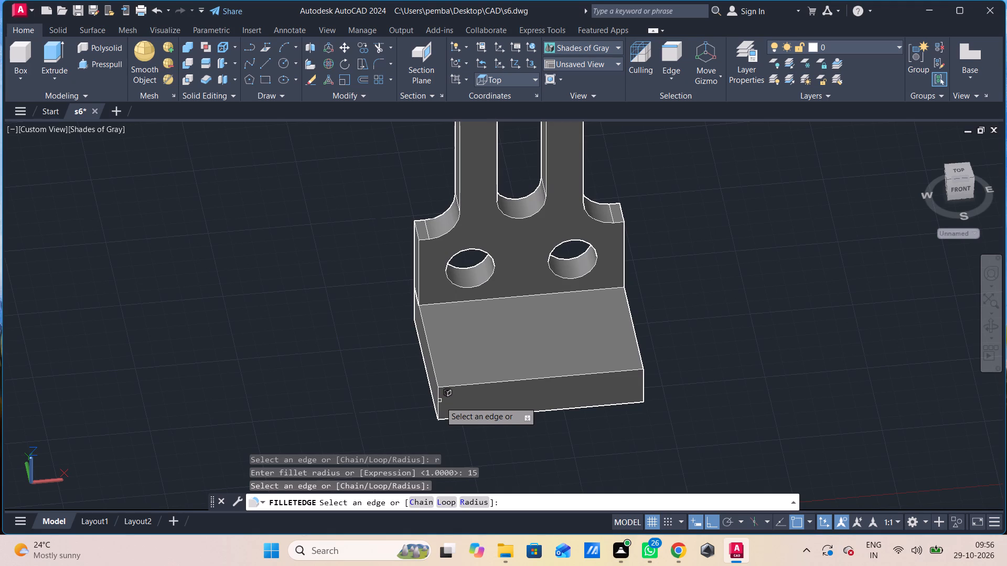
{"action": "left_click", "coordinate": [439, 410]}
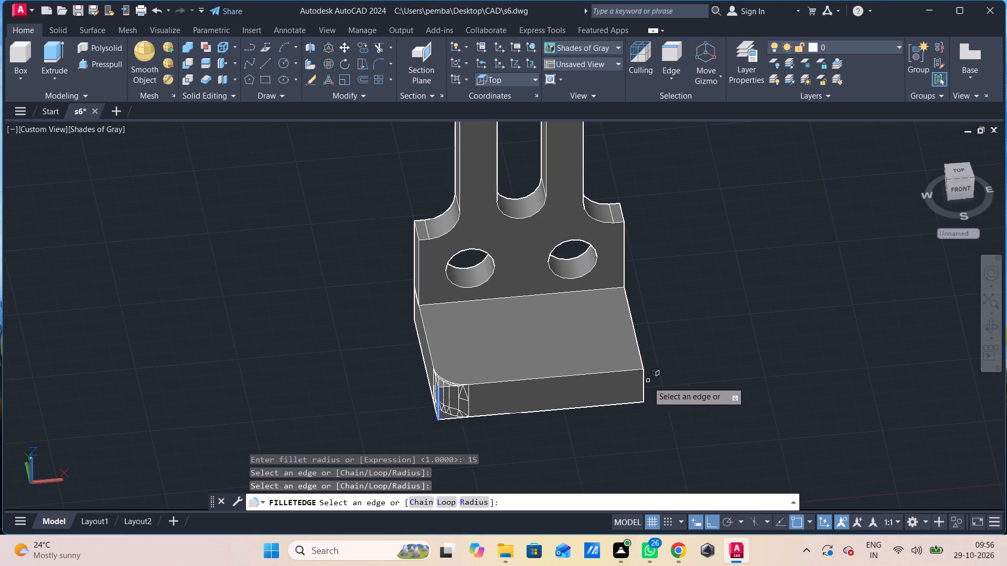
{"action": "left_click", "coordinate": [644, 385]}
{"action": "key", "text": "Return"}
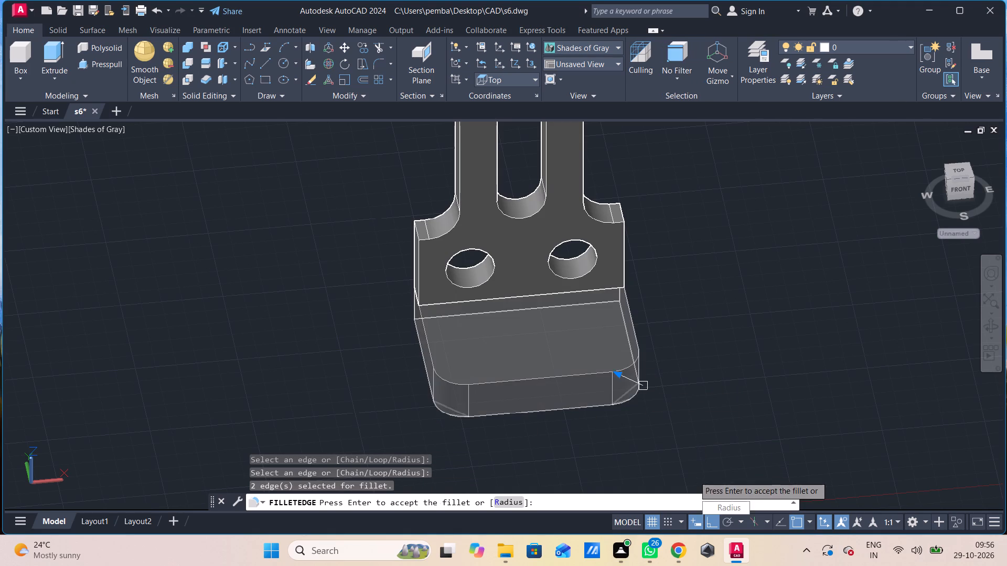
{"action": "key", "text": "Return"}
Draw a circle of radius 8 on the base's top face, centred on the left front rounded corner's centre.
{"action": "key", "text": "c"}
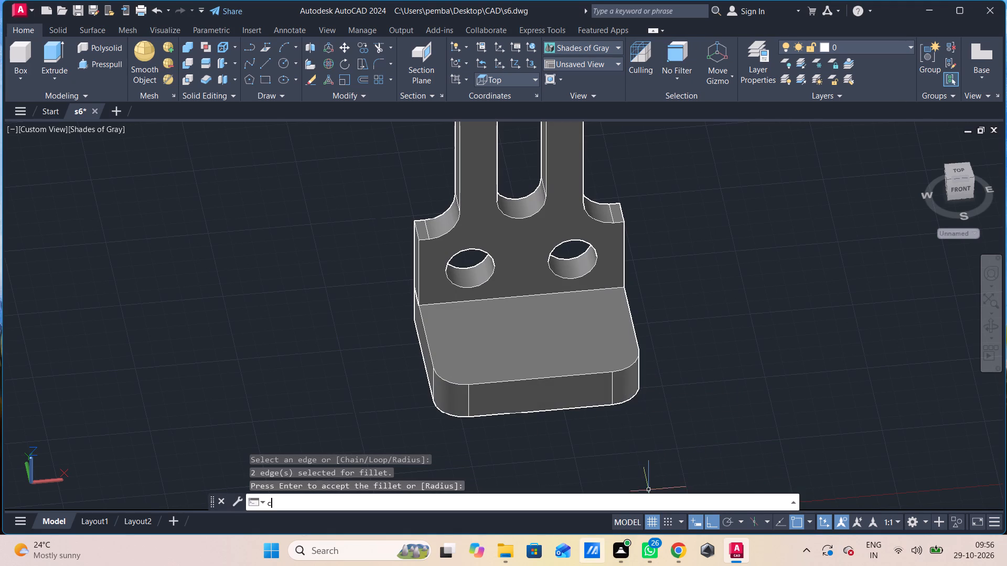
{"action": "key", "text": "space"}
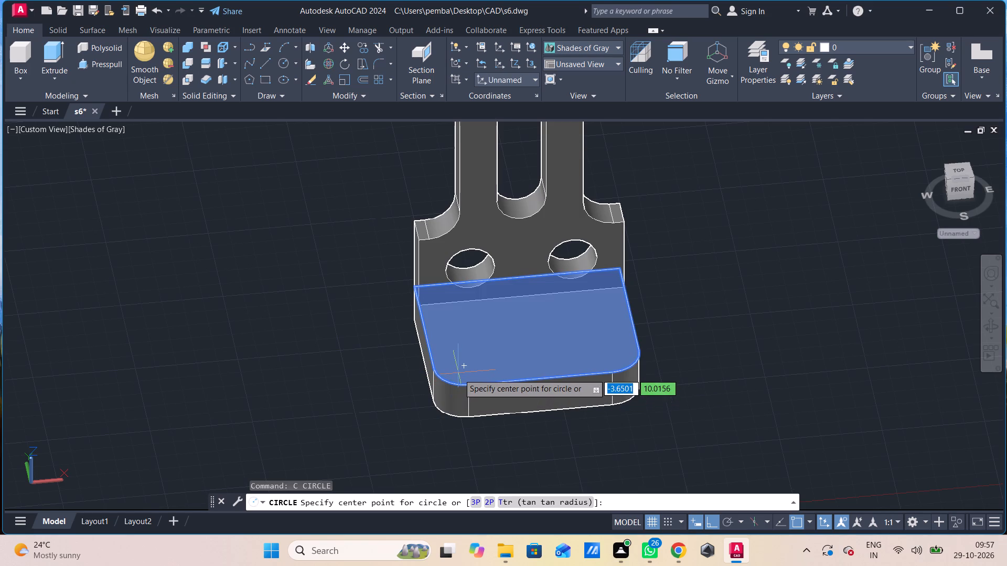
{"action": "left_click", "coordinate": [462, 368]}
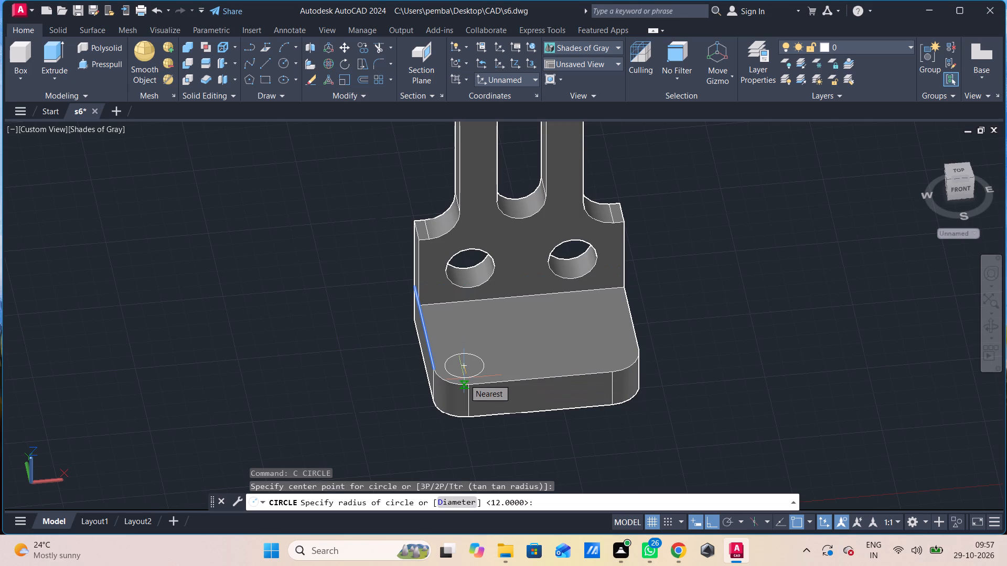
{"action": "key", "text": "8"}
{"action": "key", "text": "Return"}
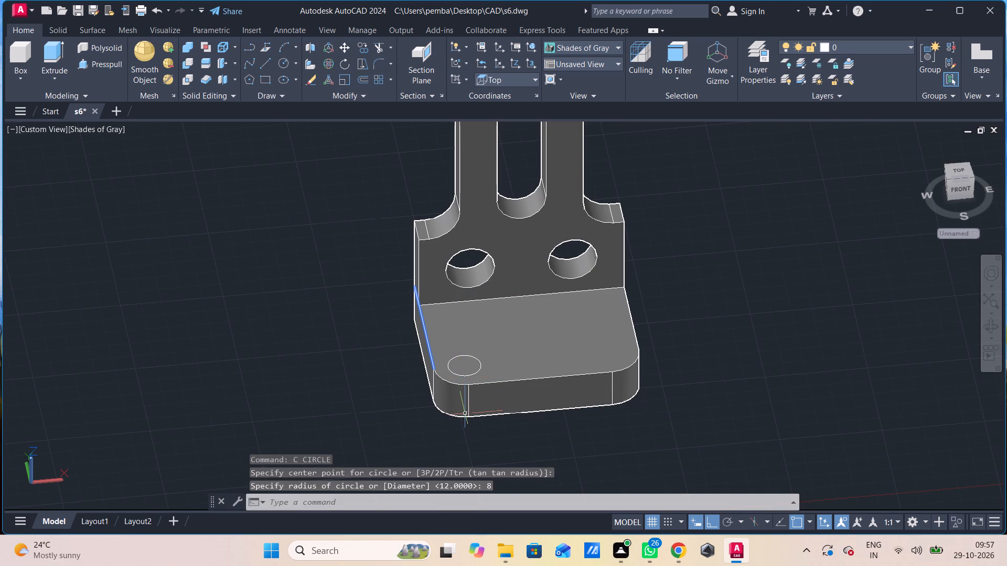
{"action": "key", "text": "Escape"}
Draw a 24-long line from the circle's centre towards the upright back, parallel to the base's side edge.
{"action": "key", "text": "l"}
{"action": "key", "text": "space"}
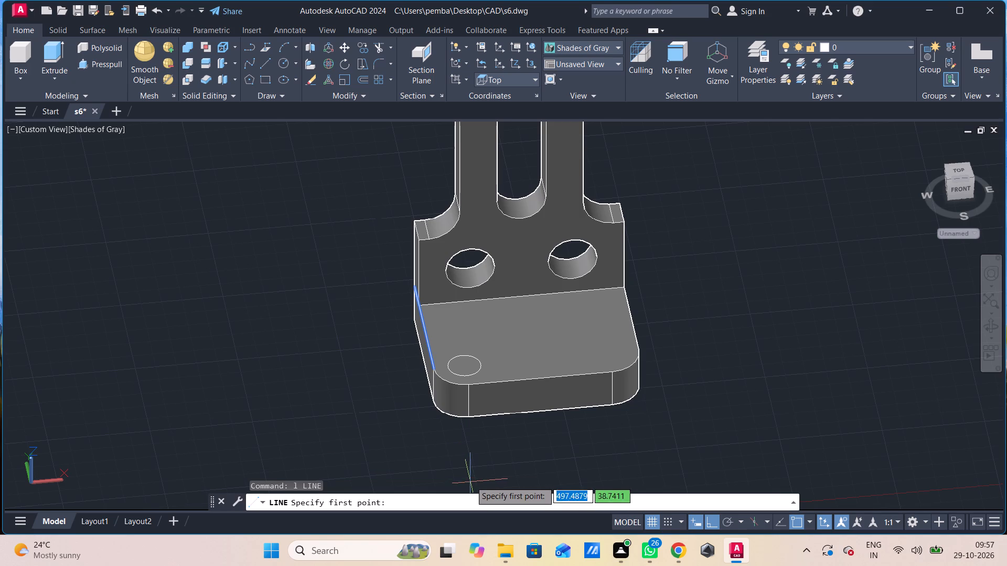
{"action": "left_click", "coordinate": [462, 369]}
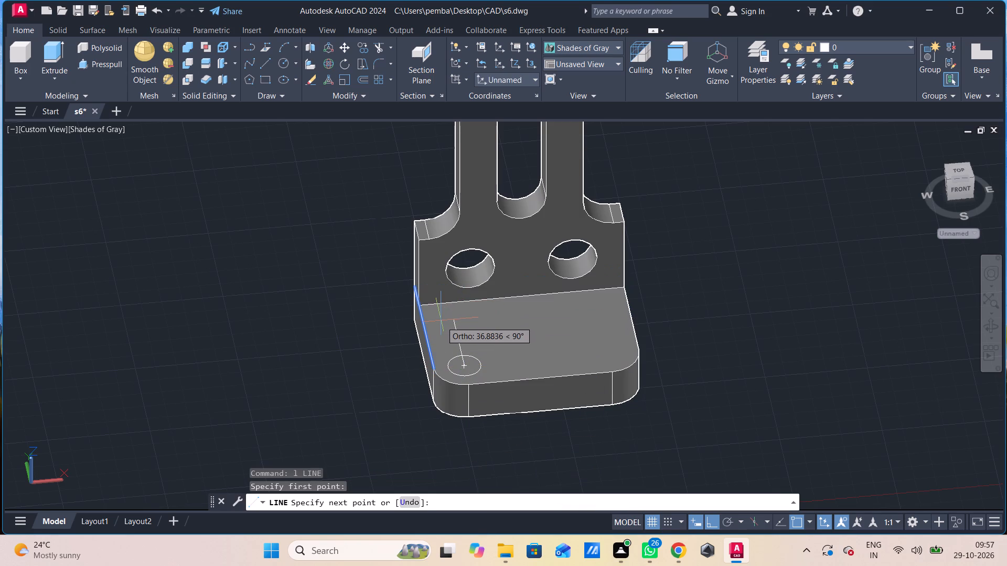
{"action": "middle_click_drag", "start_coordinate": [441, 321], "coordinate": [509, 325], "text": "shift"}
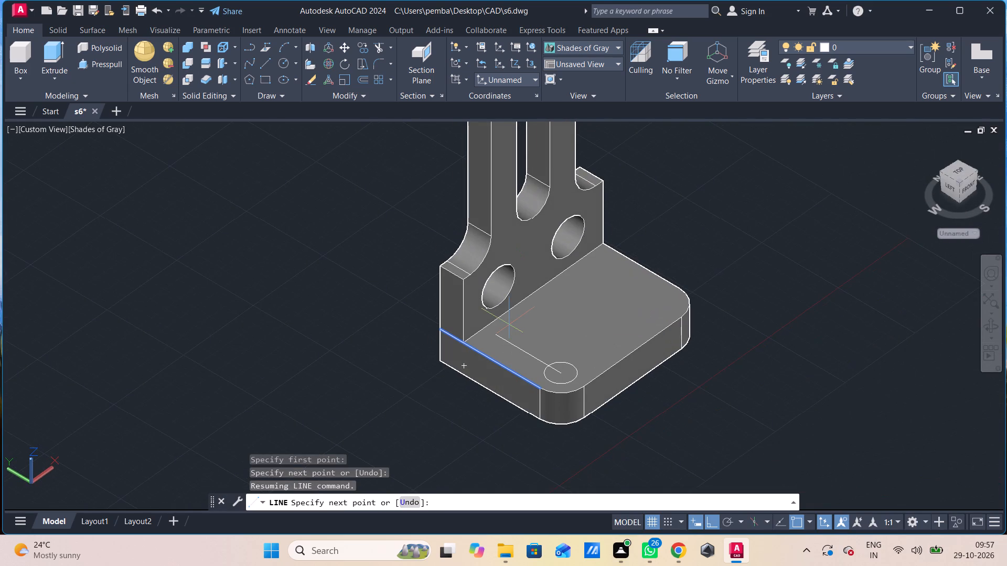
{"action": "type", "text": "24"}
{"action": "key", "text": "Return"}
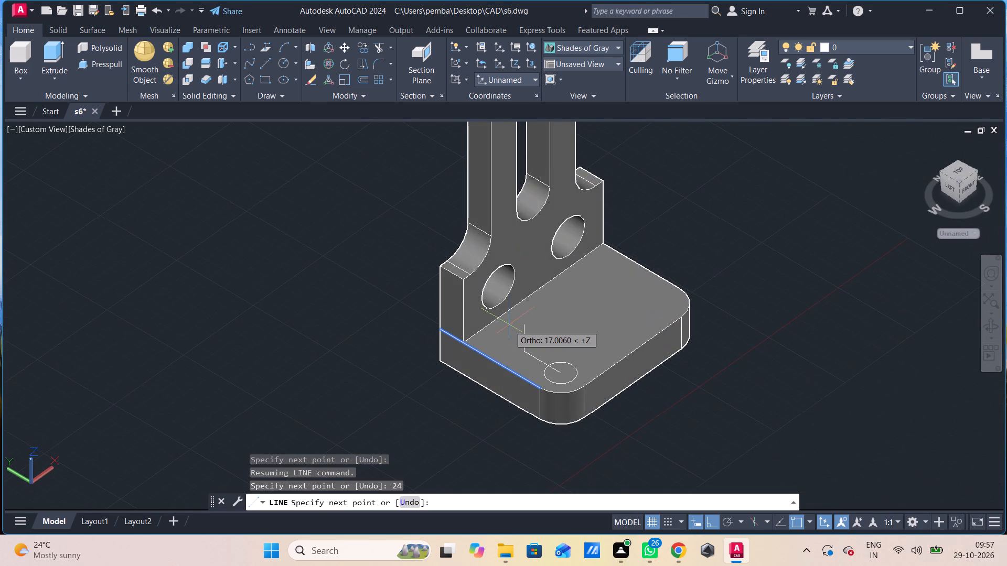
{"action": "key", "text": "Escape"}
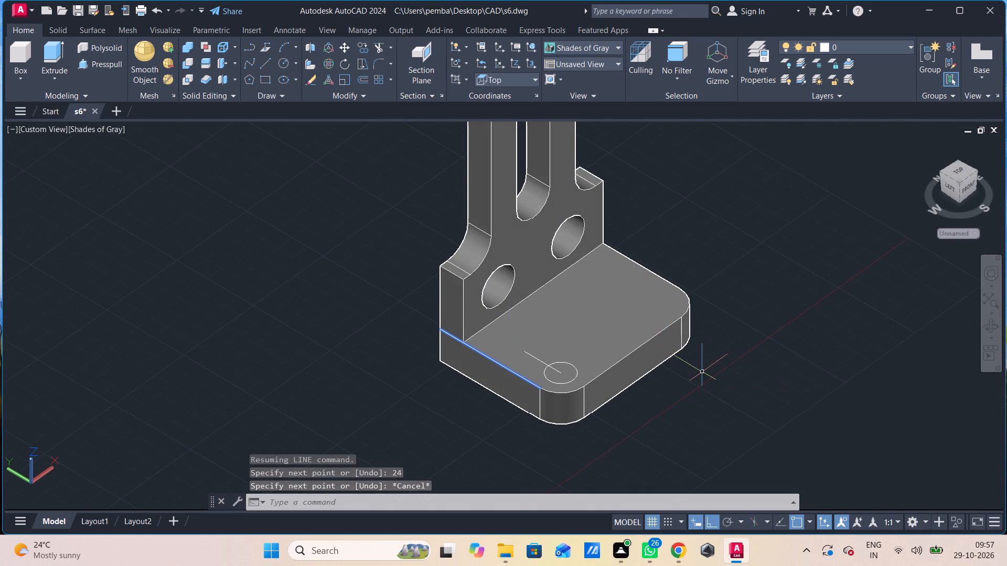
Draw a second circle of radius 8 centred on the free end of the 24-long line.
{"action": "key", "text": "c"}
{"action": "key", "text": "space"}
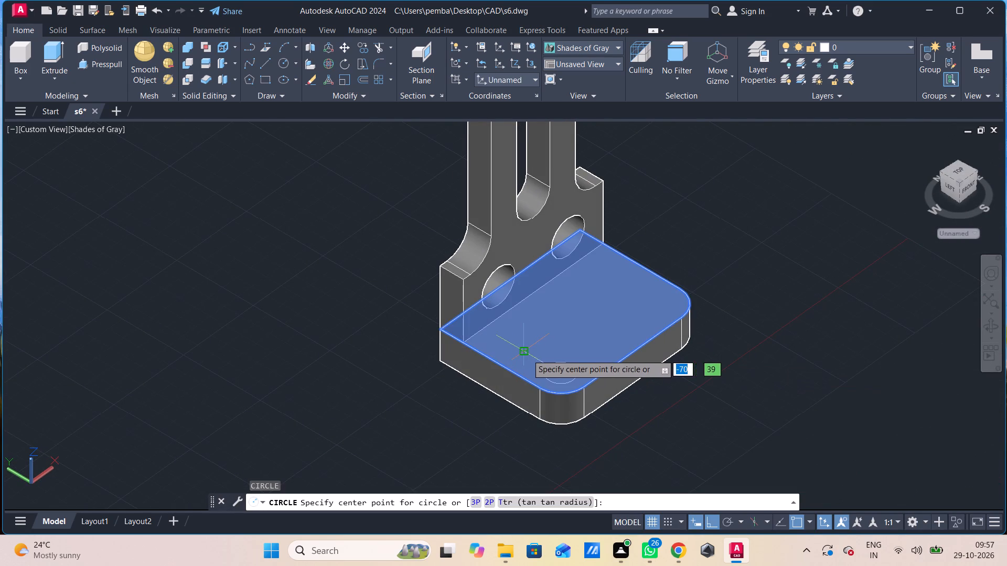
{"action": "left_click", "coordinate": [527, 354]}
{"action": "key", "text": "8"}
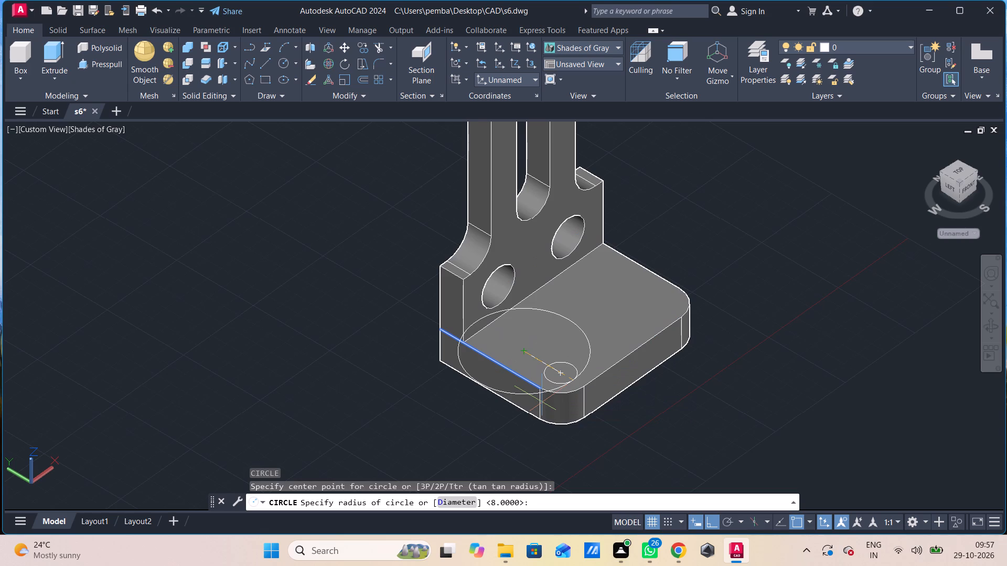
{"action": "key", "text": "Return"}
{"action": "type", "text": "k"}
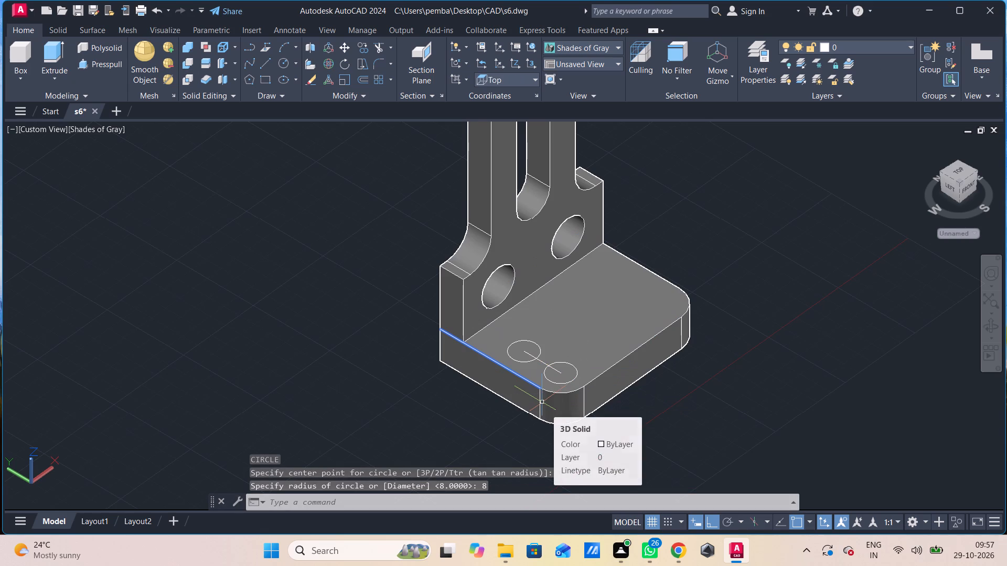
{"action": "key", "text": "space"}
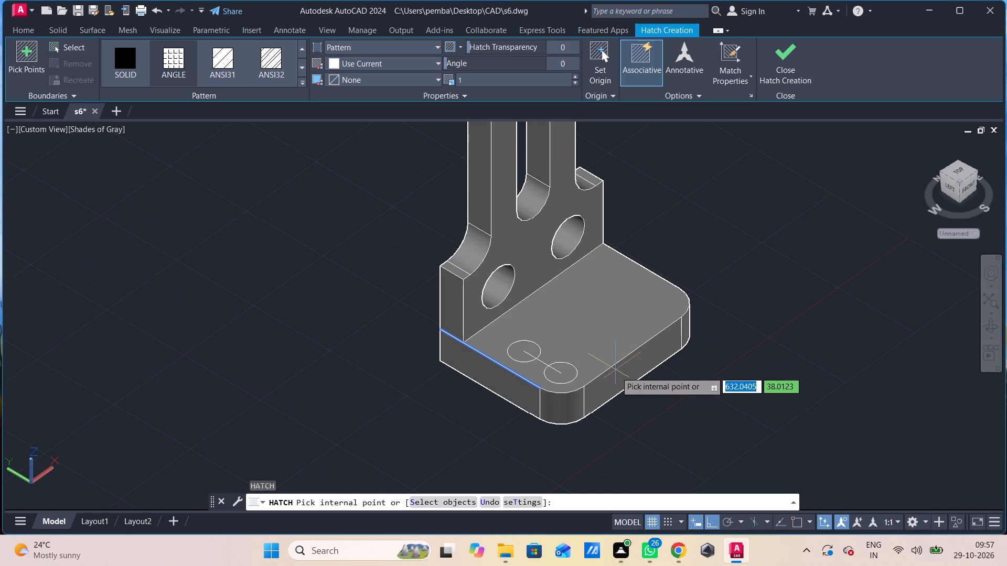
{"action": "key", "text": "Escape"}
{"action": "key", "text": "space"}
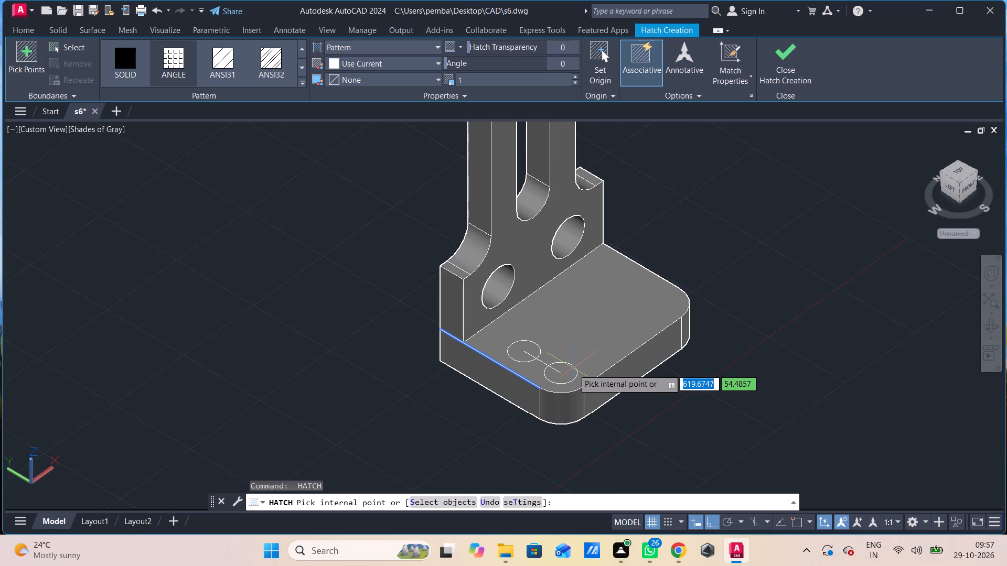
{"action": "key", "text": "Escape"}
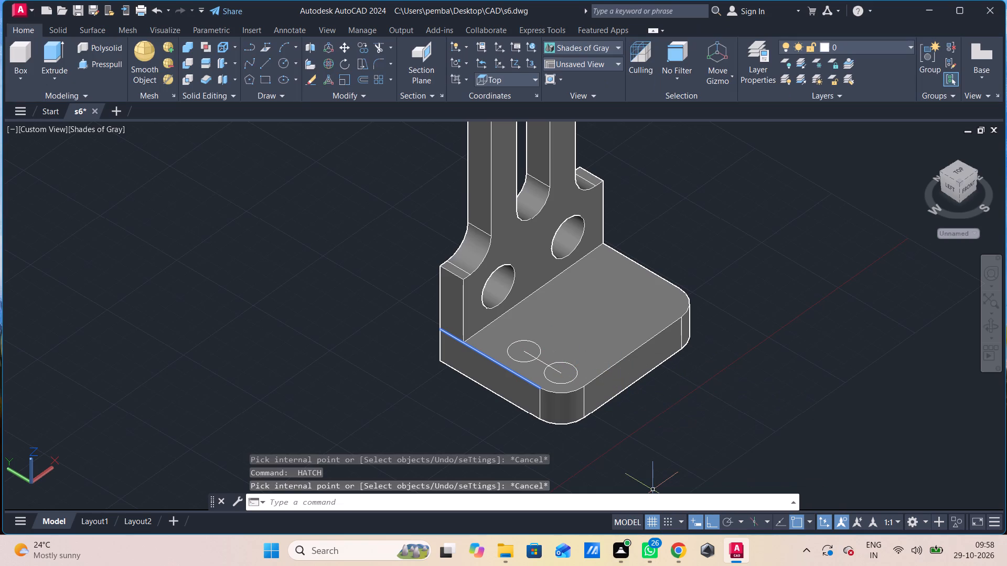
Join the two radius 8 circles with a straight line along each side to outline the slot on the base.
{"action": "type", "text": "l"}
{"action": "key", "text": "space"}
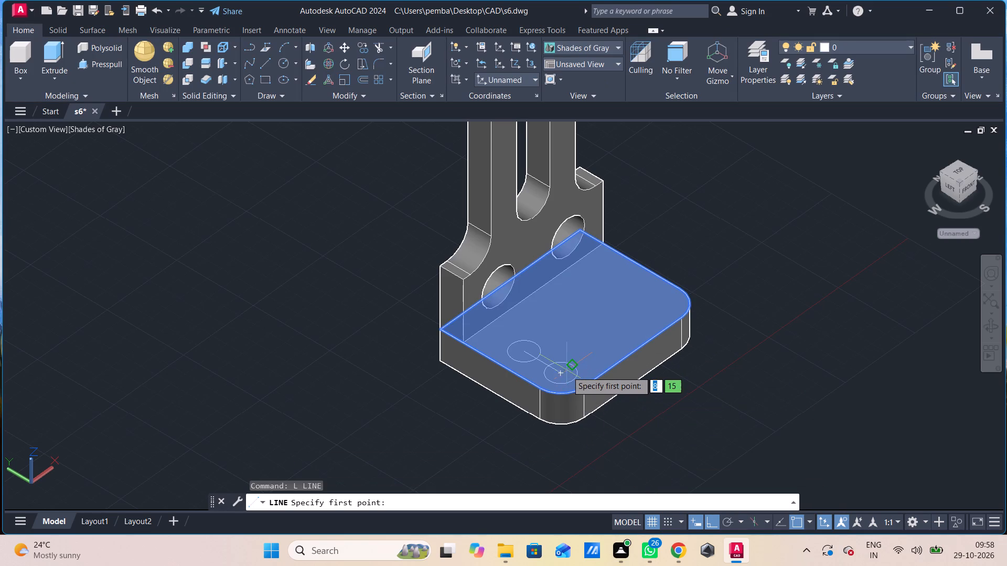
{"action": "left_click", "coordinate": [573, 367]}
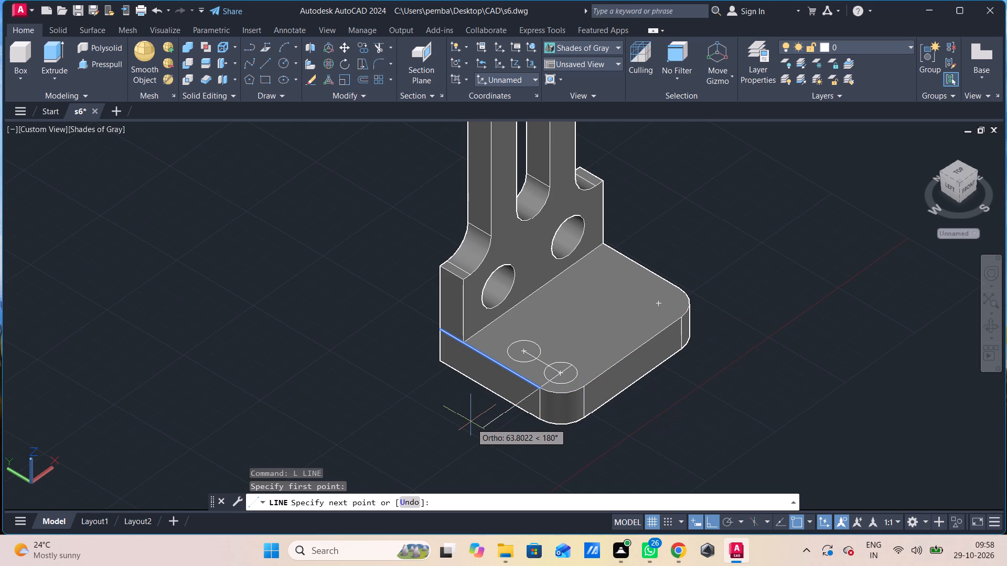
{"action": "middle_click_drag", "start_coordinate": [471, 423], "coordinate": [554, 432], "text": "shift"}
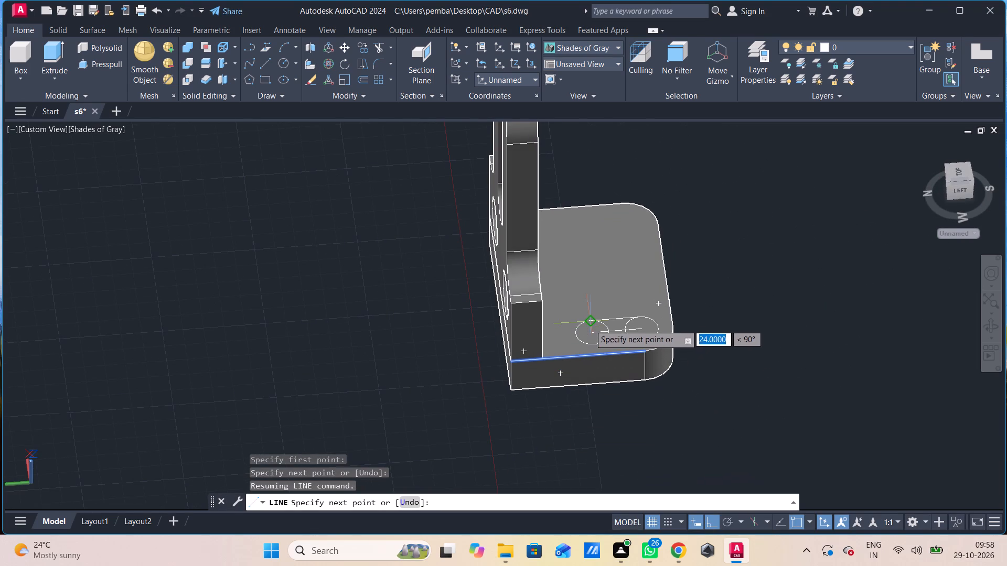
{"action": "left_click", "coordinate": [590, 322]}
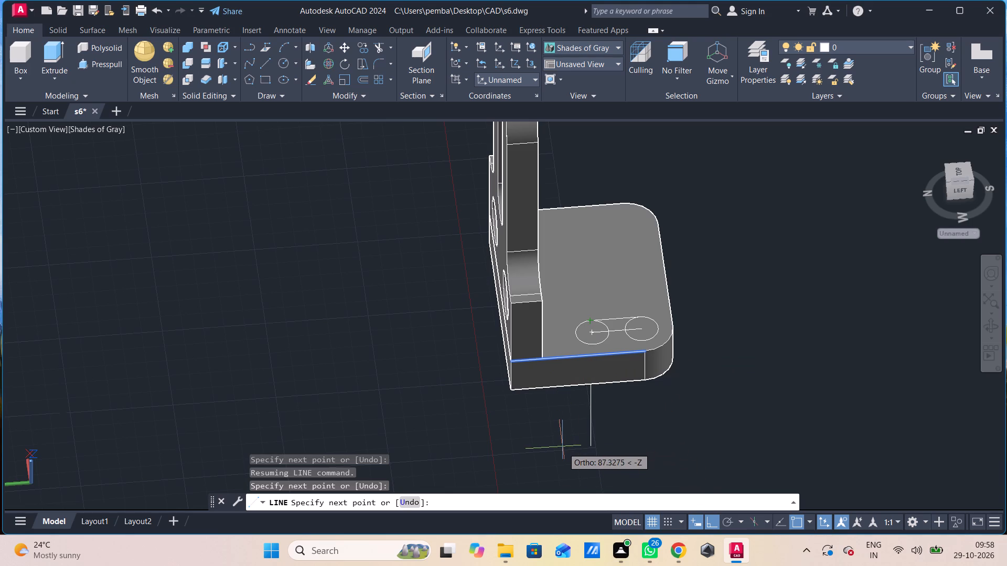
{"action": "key", "text": "Escape"}
{"action": "key", "text": "space"}
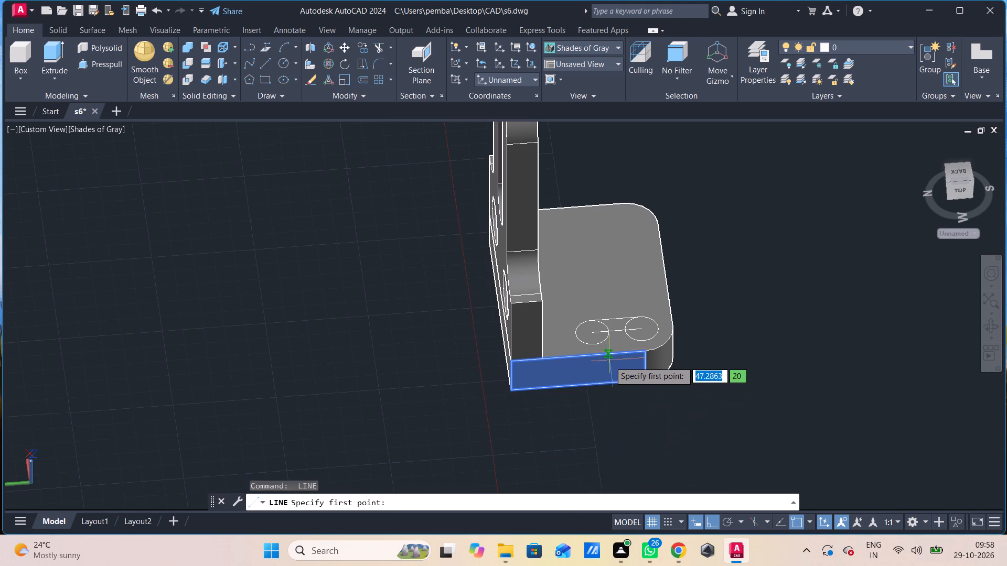
{"action": "left_click", "coordinate": [595, 347]}
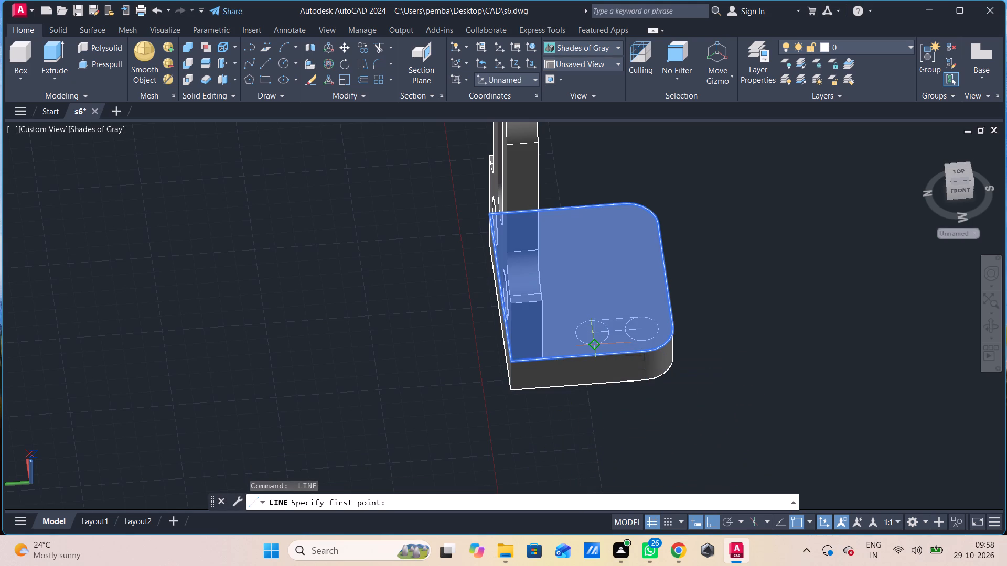
{"action": "left_click", "coordinate": [640, 344]}
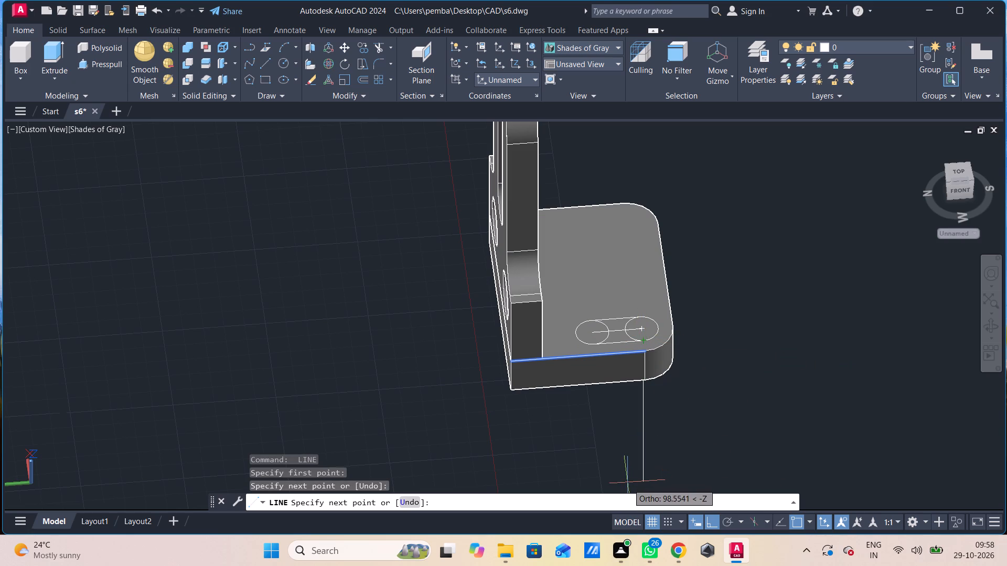
{"action": "key", "text": "Escape"}
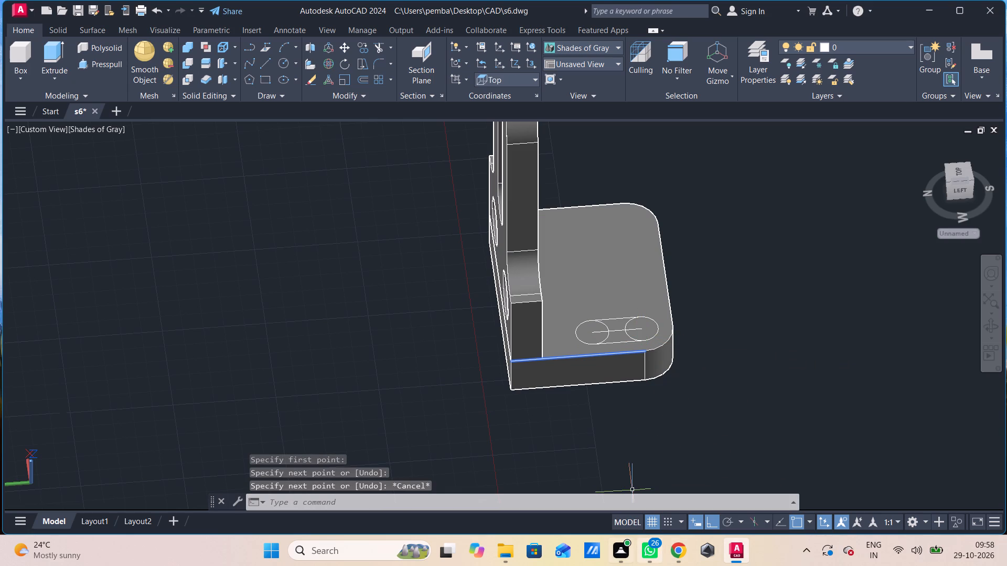
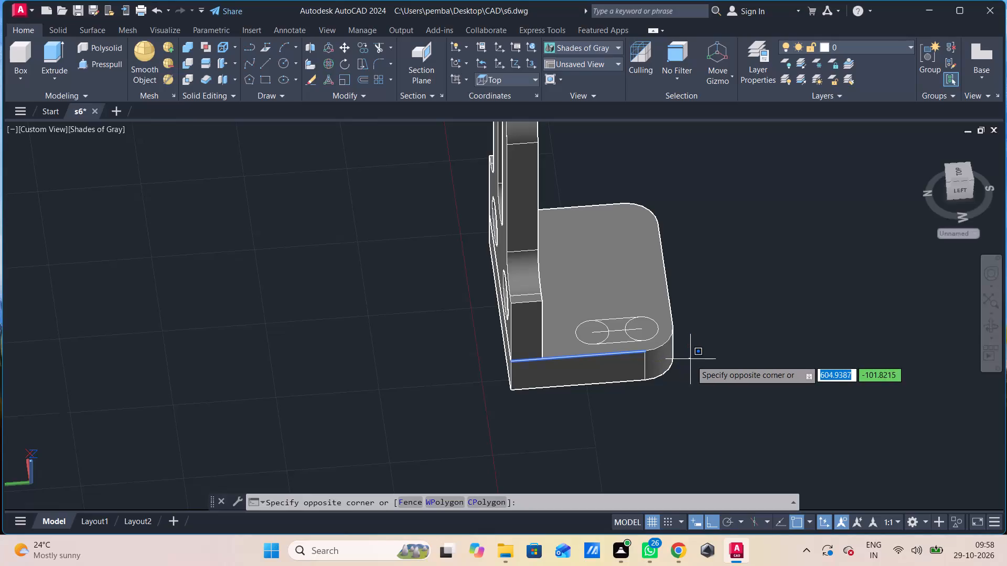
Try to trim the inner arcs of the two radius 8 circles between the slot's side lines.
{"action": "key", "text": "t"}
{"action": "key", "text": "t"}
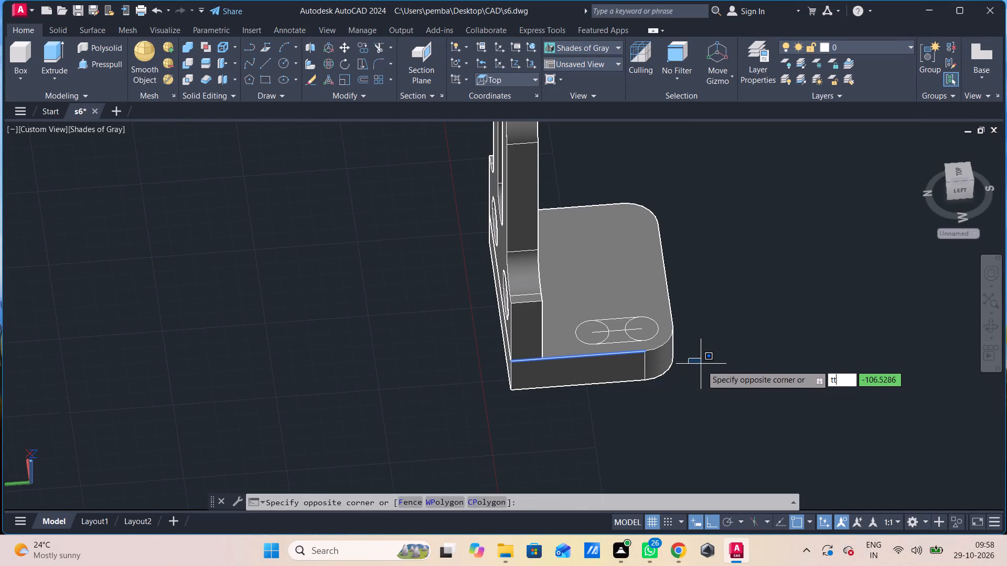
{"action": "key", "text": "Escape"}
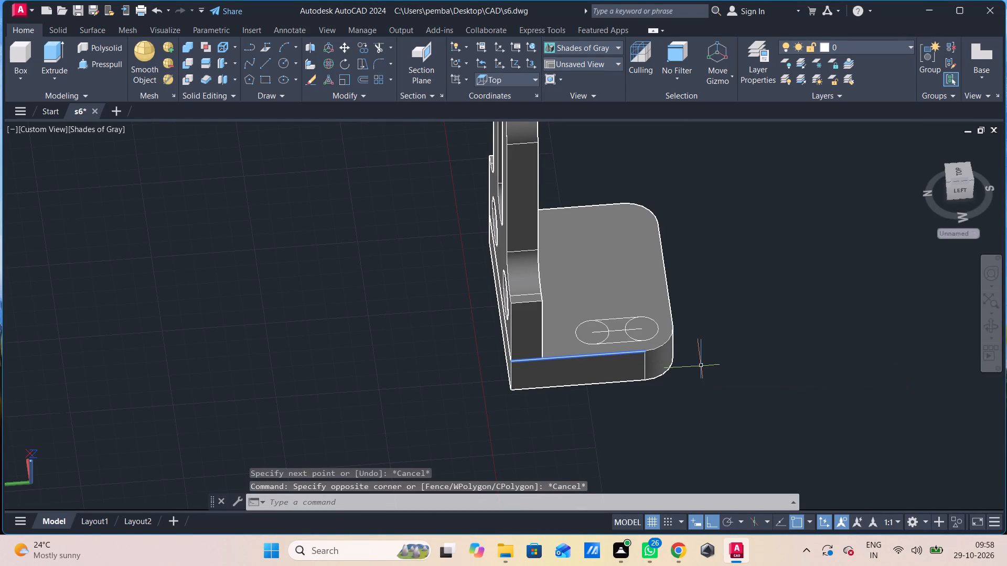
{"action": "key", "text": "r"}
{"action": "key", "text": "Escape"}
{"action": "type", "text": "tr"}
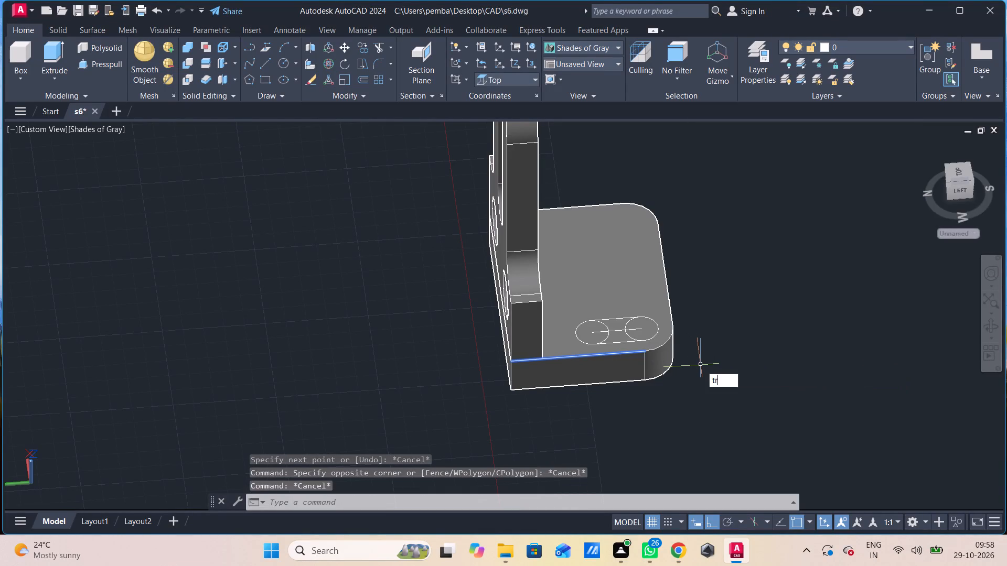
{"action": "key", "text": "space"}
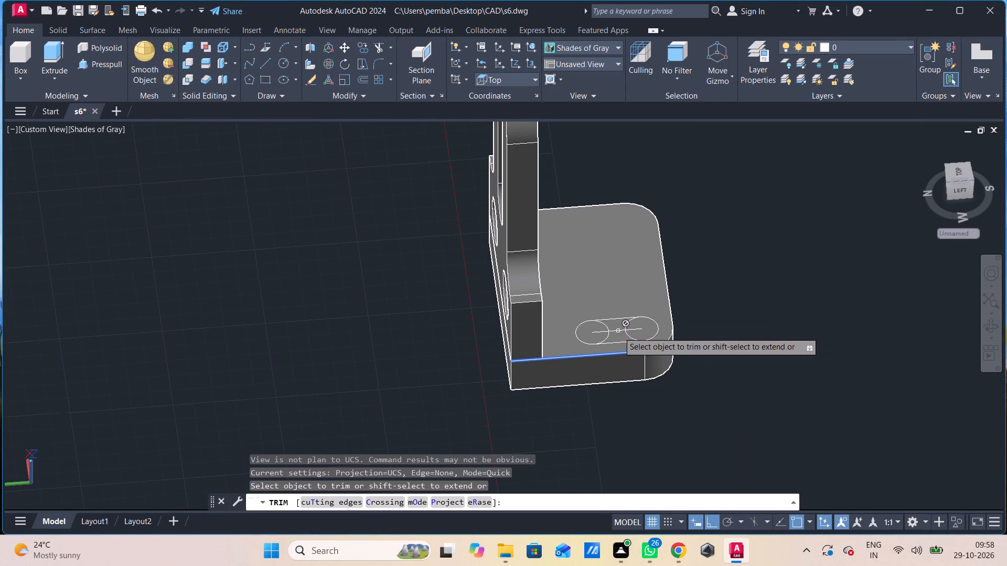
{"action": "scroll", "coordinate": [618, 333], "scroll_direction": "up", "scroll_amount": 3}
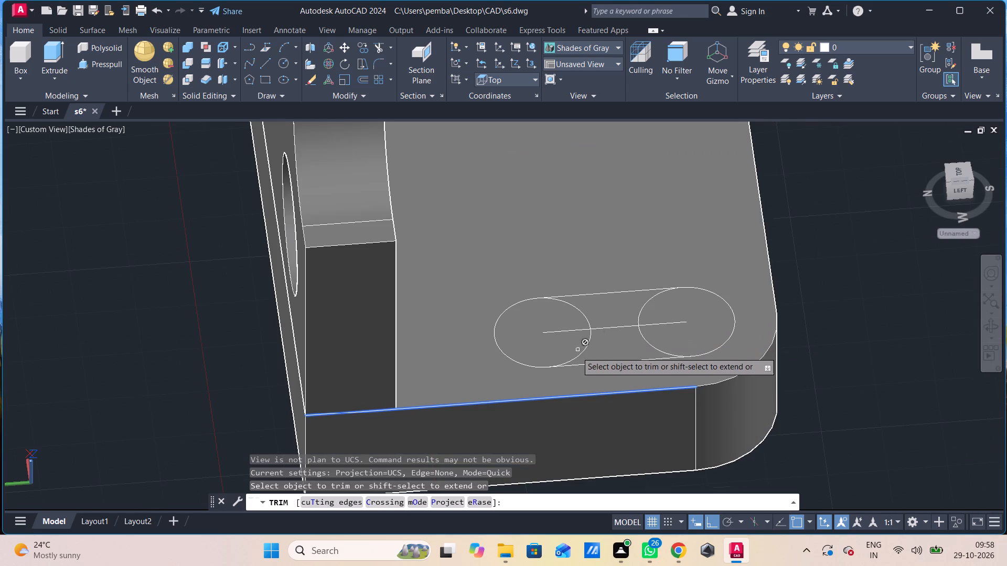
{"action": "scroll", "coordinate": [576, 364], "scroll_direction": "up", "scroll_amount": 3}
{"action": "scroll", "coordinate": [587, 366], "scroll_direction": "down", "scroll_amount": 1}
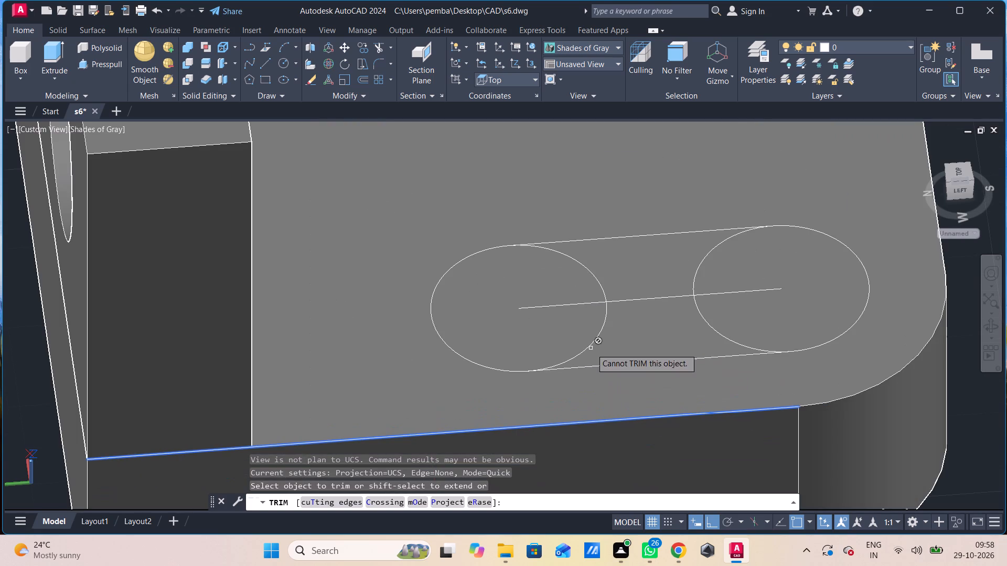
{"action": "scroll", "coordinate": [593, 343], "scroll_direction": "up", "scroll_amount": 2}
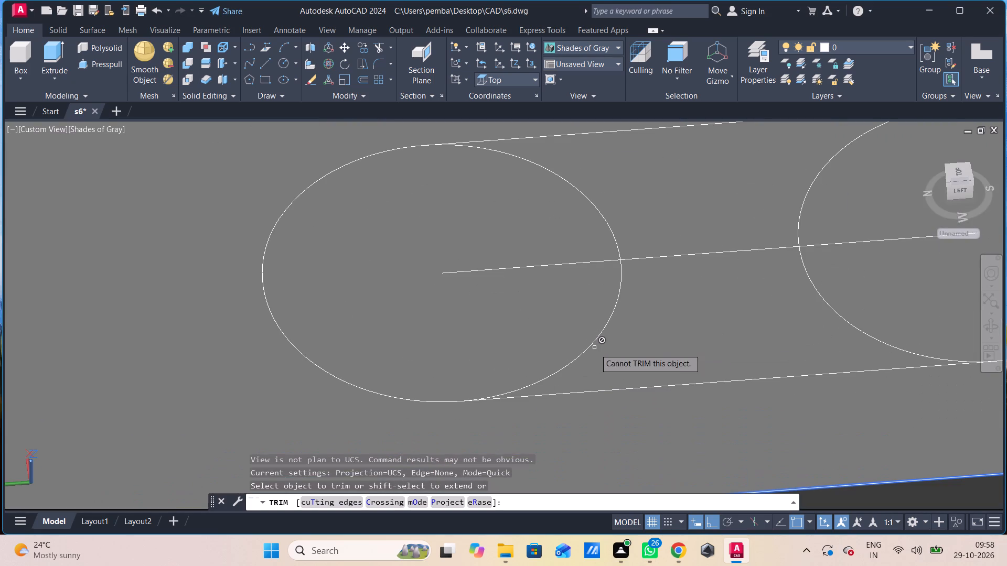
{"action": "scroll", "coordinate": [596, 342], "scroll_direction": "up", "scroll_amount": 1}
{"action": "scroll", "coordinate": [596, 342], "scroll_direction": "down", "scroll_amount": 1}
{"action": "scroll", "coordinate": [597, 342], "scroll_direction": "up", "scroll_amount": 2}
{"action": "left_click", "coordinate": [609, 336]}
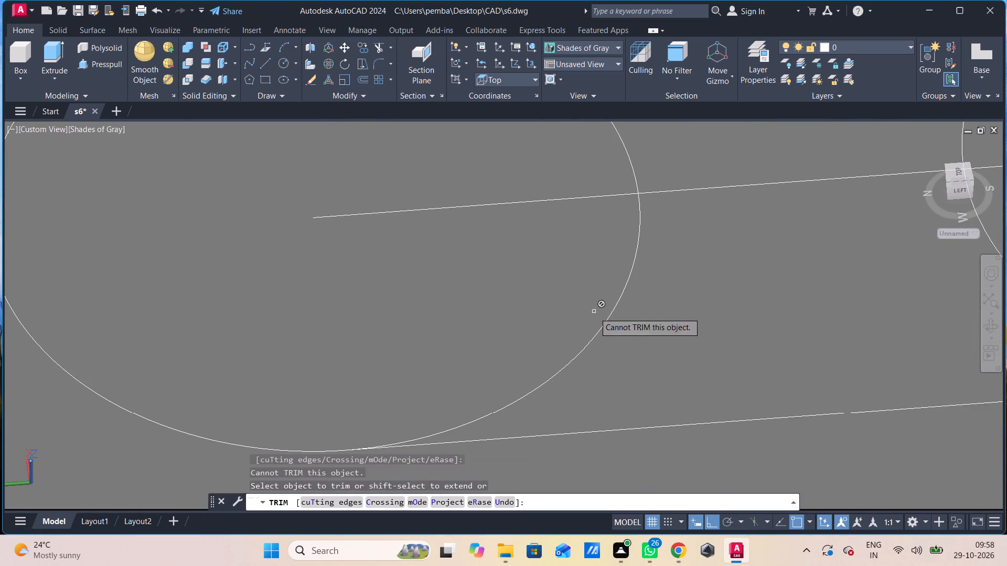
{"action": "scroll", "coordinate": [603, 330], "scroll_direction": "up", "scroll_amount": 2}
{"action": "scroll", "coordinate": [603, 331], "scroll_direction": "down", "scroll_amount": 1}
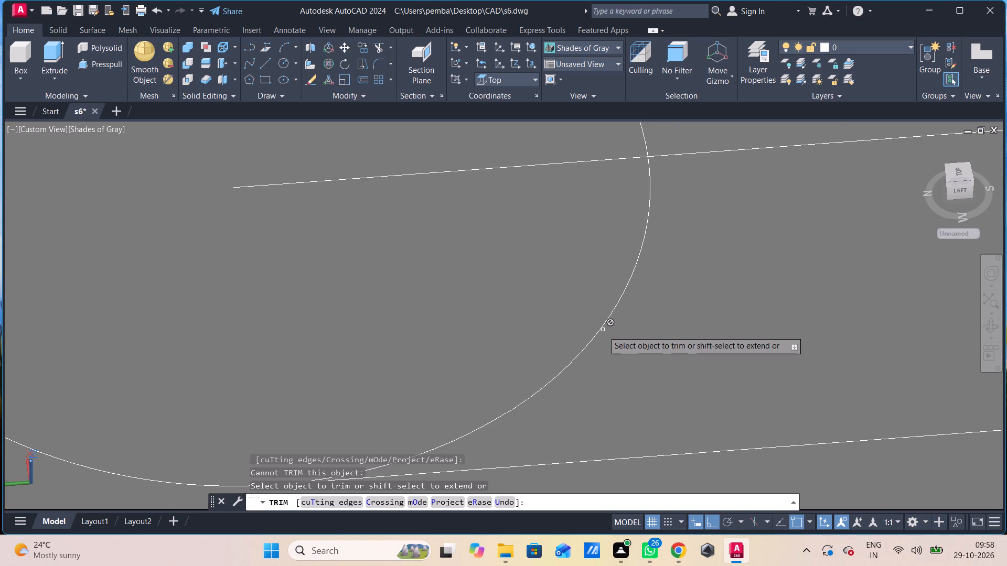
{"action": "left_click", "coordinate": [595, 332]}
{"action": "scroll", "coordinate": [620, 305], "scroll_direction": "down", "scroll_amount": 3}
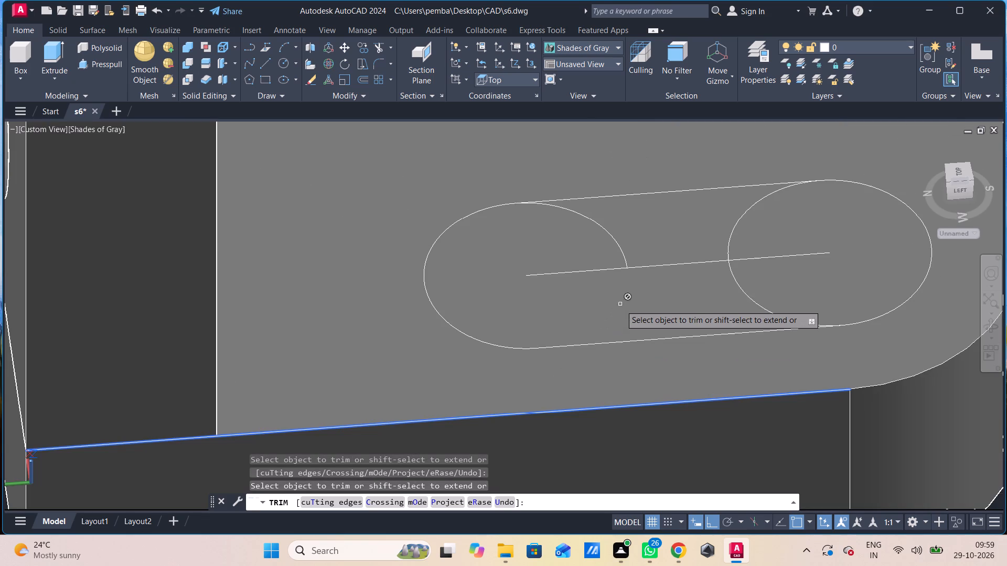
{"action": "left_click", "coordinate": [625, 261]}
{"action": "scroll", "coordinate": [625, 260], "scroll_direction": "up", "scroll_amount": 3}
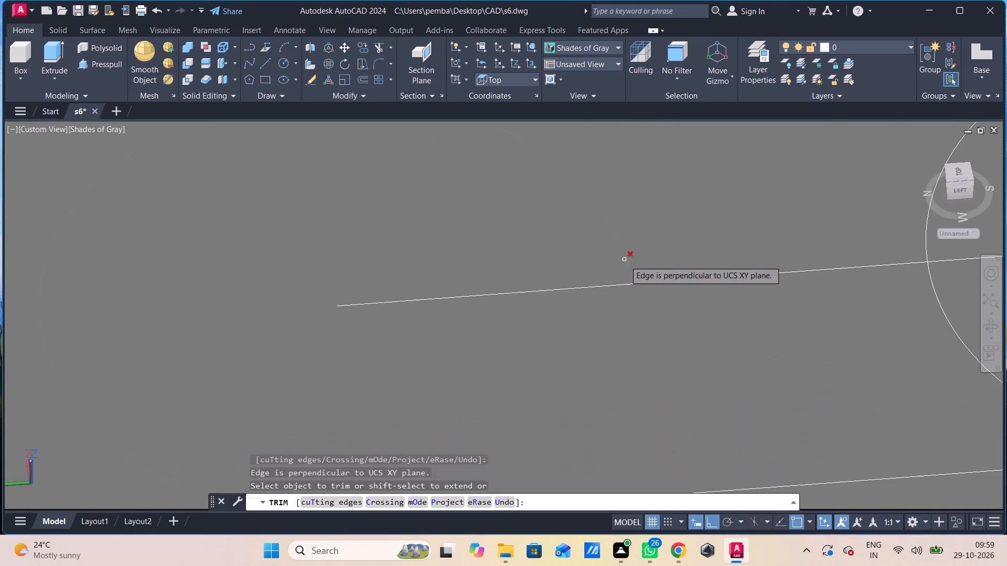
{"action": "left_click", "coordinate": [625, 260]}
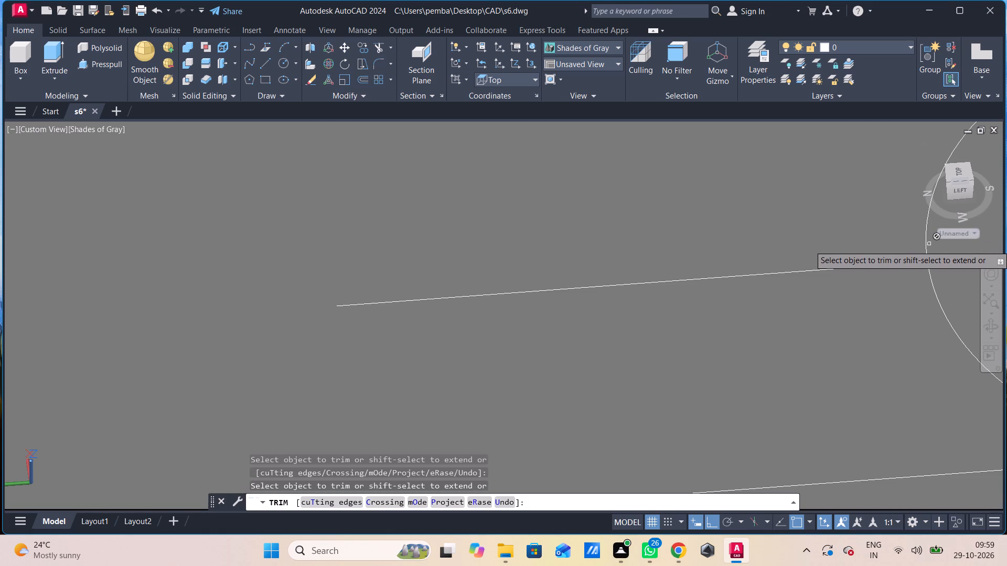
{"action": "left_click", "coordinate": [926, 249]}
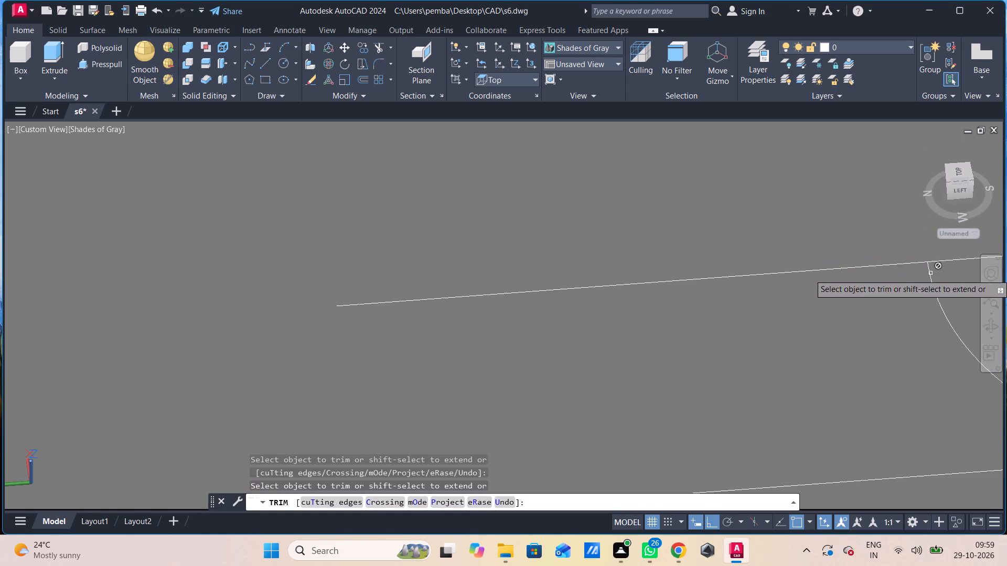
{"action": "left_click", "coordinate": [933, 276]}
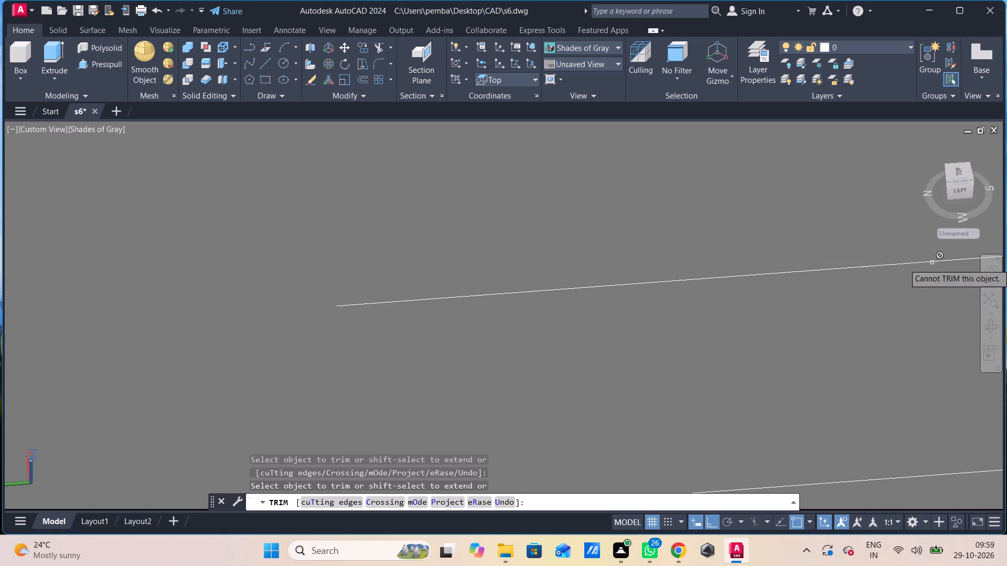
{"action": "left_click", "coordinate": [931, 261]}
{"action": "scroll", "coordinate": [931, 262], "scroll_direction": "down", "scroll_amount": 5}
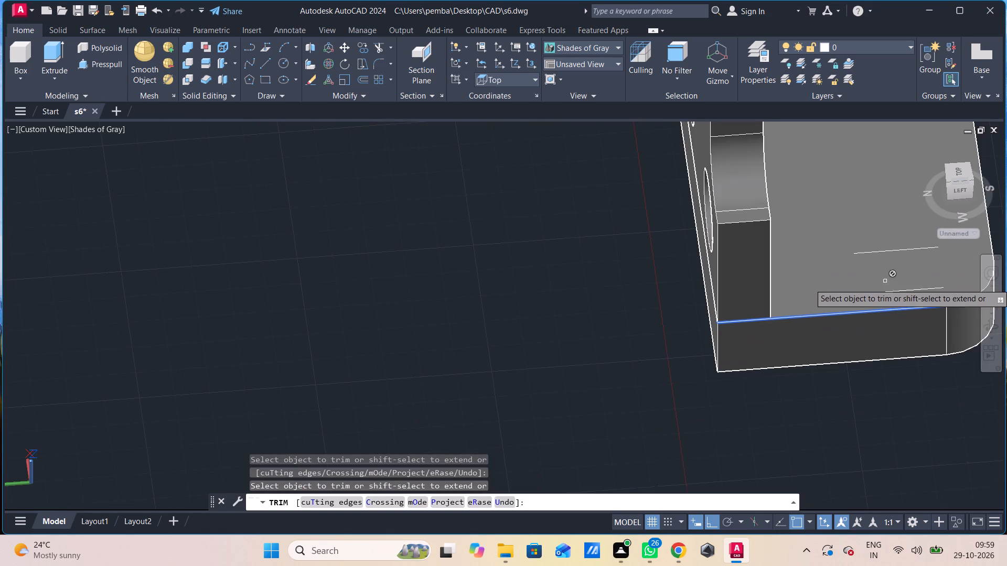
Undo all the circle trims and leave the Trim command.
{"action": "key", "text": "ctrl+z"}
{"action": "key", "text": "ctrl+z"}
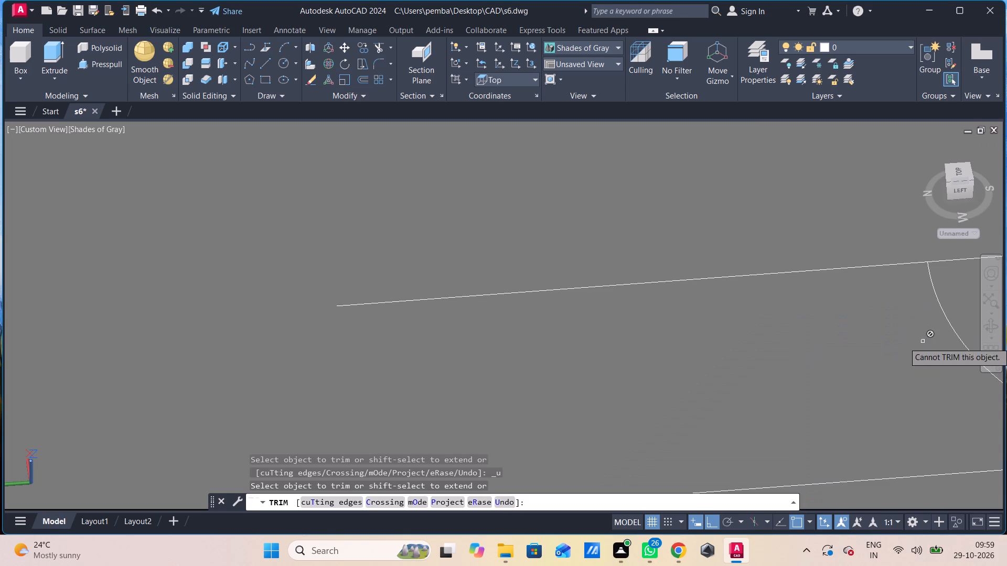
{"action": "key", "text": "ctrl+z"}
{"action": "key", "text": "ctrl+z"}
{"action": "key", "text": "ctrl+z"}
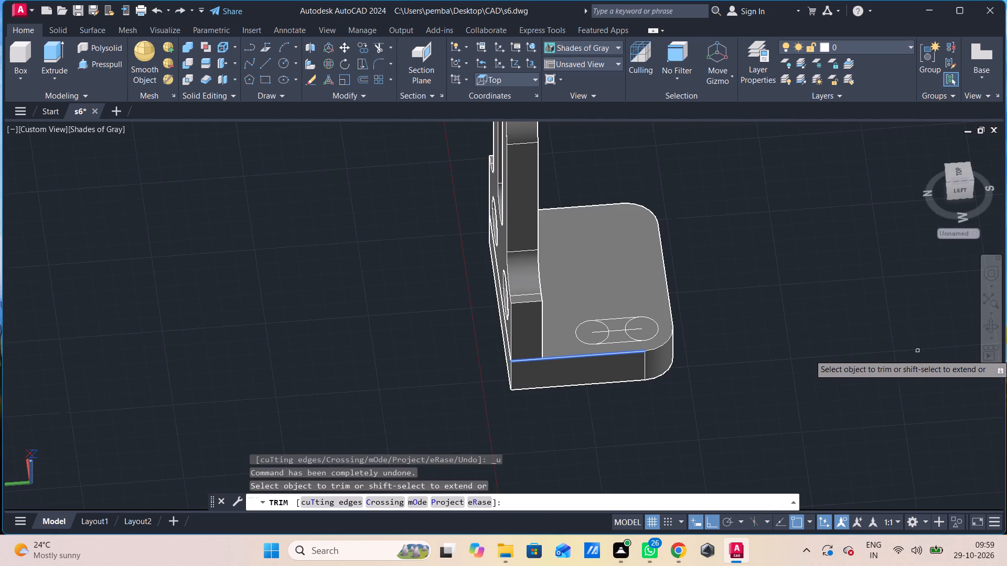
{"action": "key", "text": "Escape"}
Draw a 16-long line across the circle nearer the upright back, joining the ends of the two side lines through its centre.
{"action": "scroll", "coordinate": [722, 374], "scroll_direction": "up", "scroll_amount": 3}
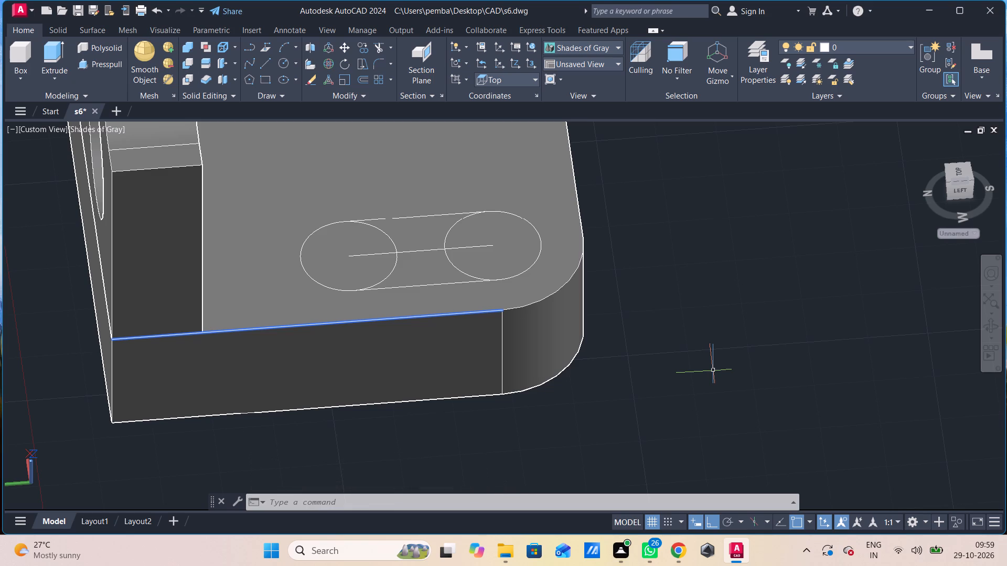
{"action": "scroll", "coordinate": [388, 249], "scroll_direction": "up", "scroll_amount": 1}
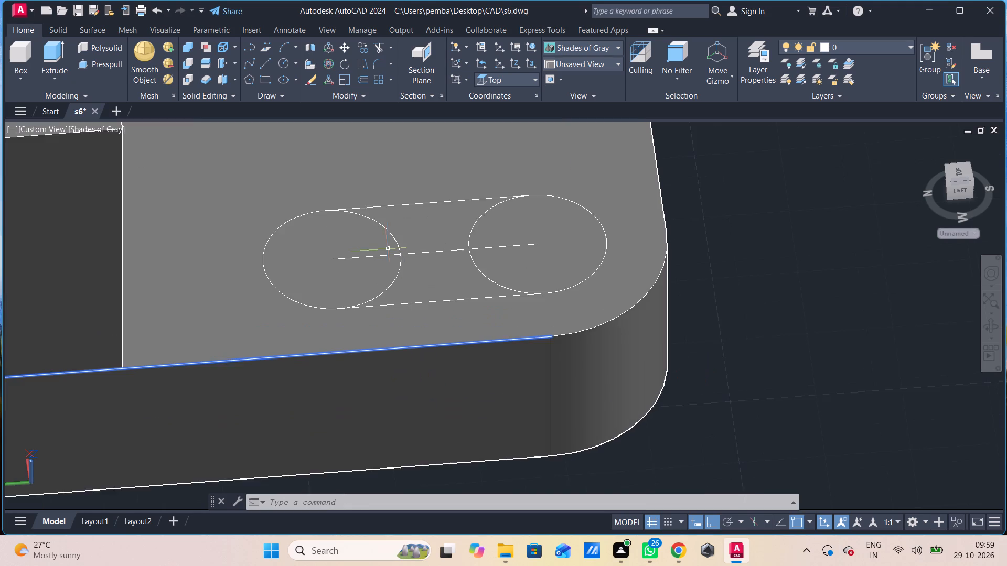
{"action": "scroll", "coordinate": [388, 249], "scroll_direction": "up", "scroll_amount": 1}
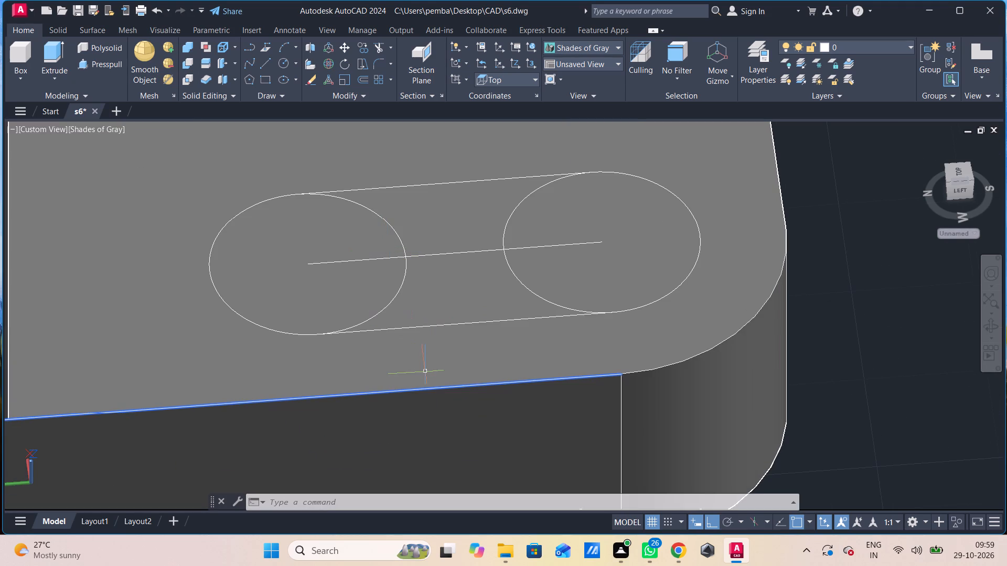
{"action": "key", "text": "l"}
{"action": "key", "text": "Return"}
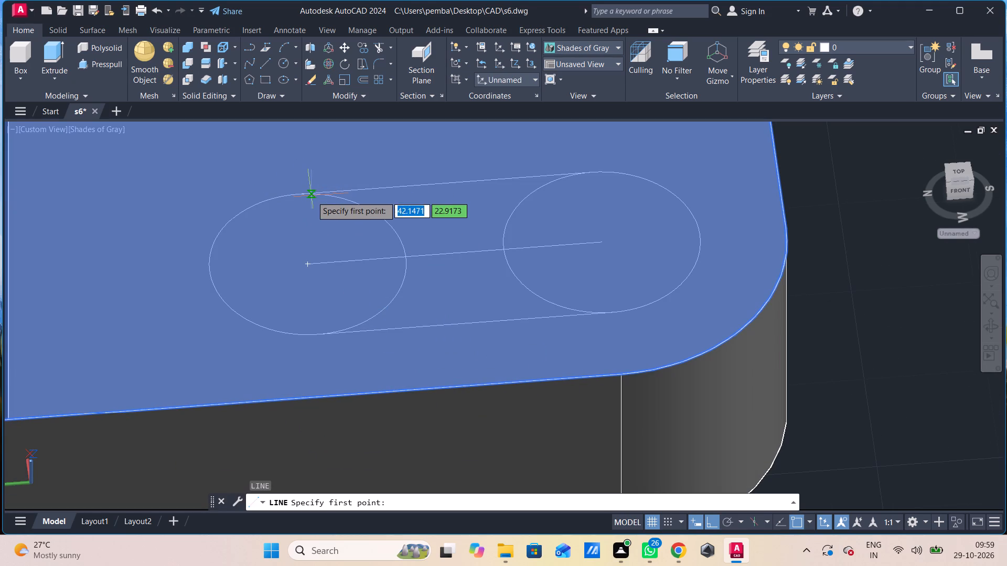
{"action": "left_click", "coordinate": [298, 195]}
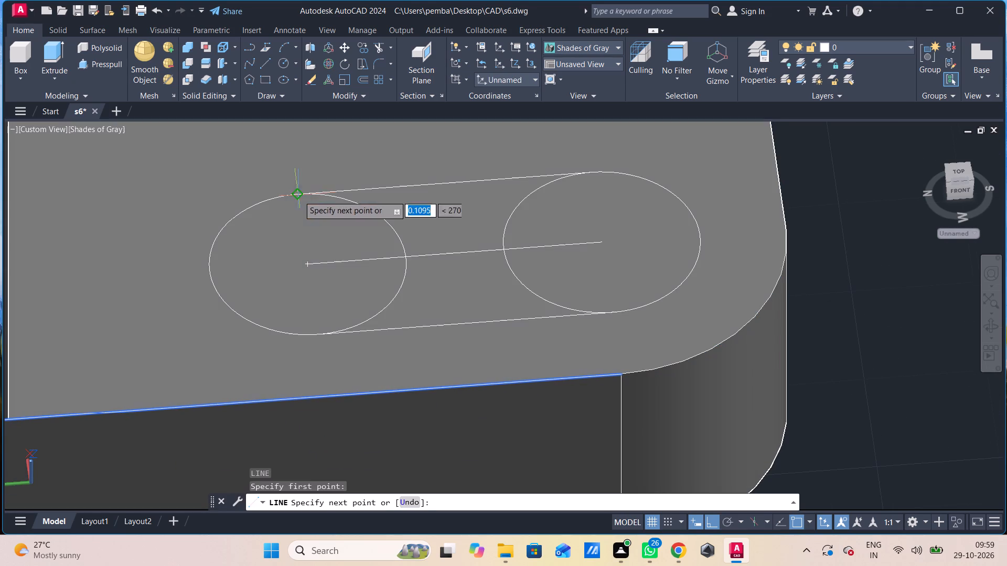
{"action": "left_click", "coordinate": [316, 335]}
{"action": "key", "text": "Escape"}
Draw a 16-long line across the circle nearer the rounded corner, joining the other ends of the two side lines.
{"action": "key", "text": "space"}
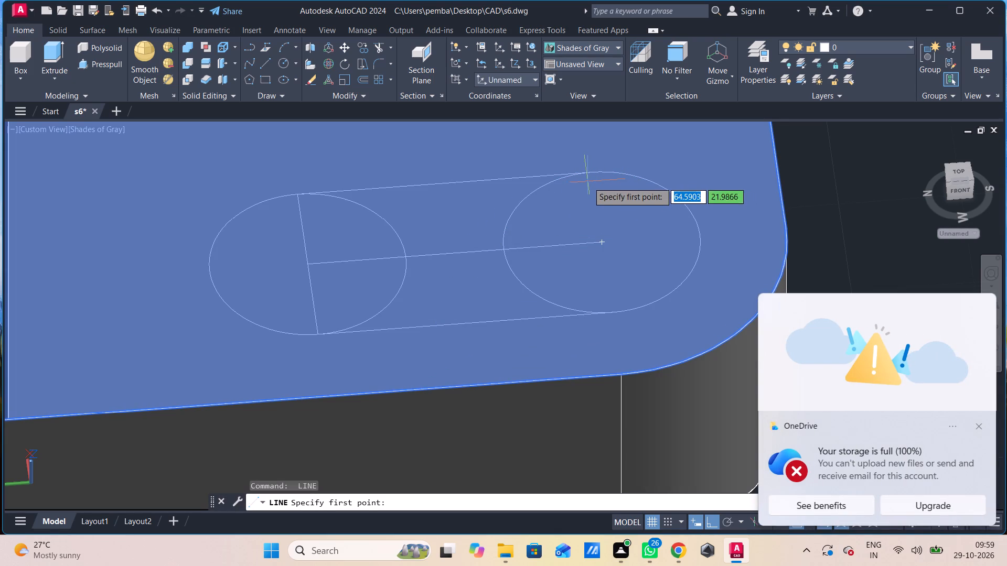
{"action": "left_click", "coordinate": [590, 176]}
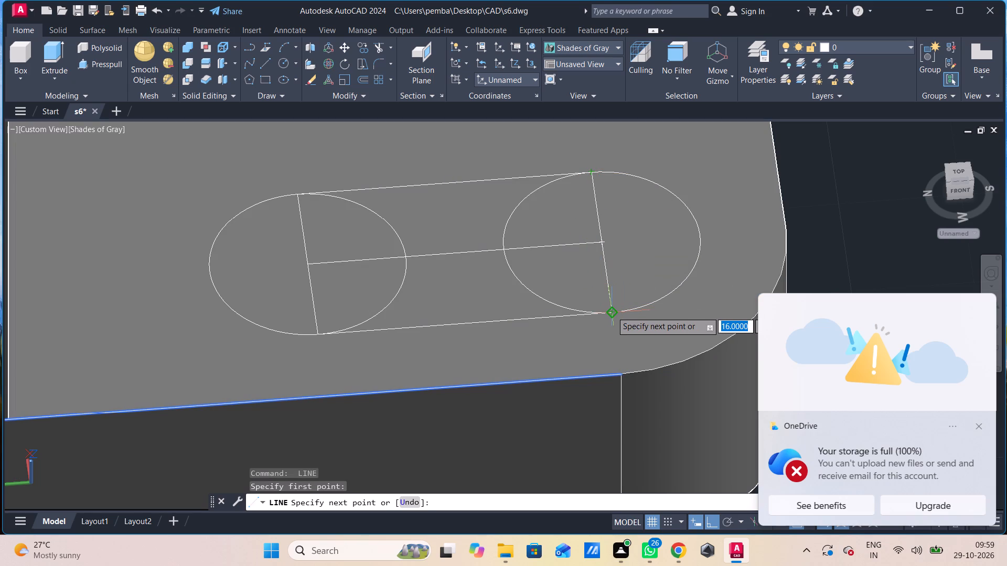
{"action": "key", "text": "space"}
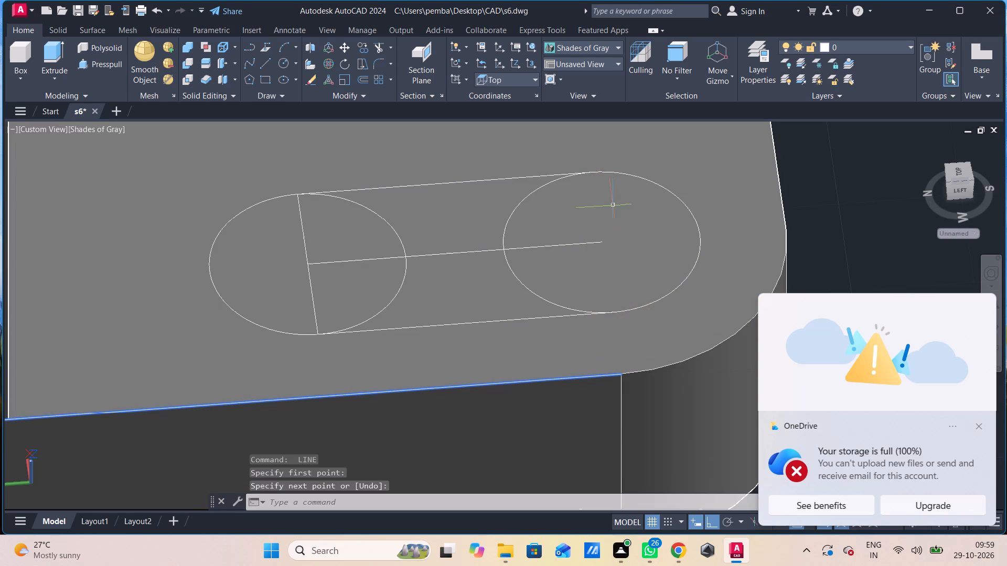
{"action": "key", "text": "space"}
{"action": "left_click", "coordinate": [594, 172]}
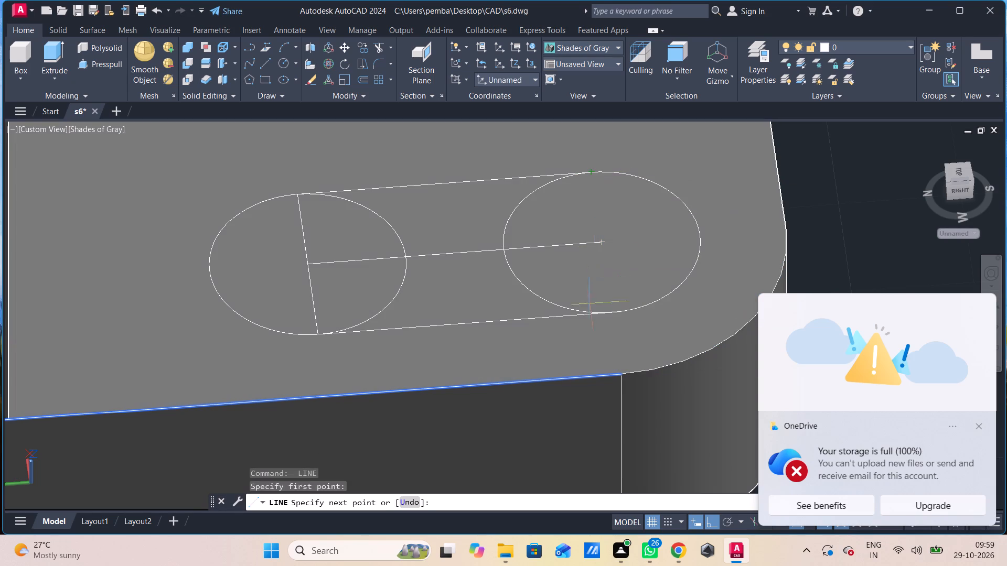
{"action": "left_click", "coordinate": [614, 312]}
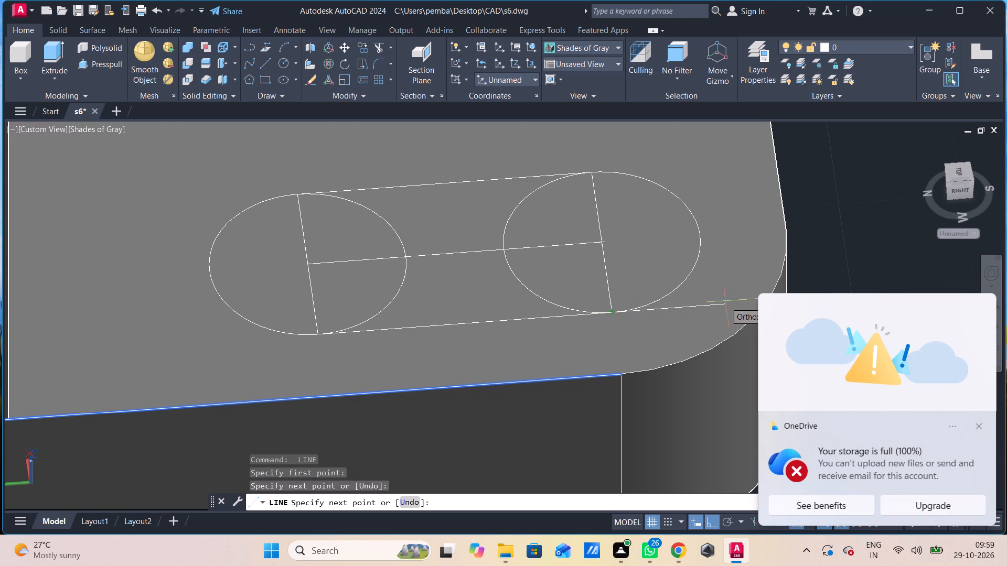
{"action": "key", "text": "Escape"}
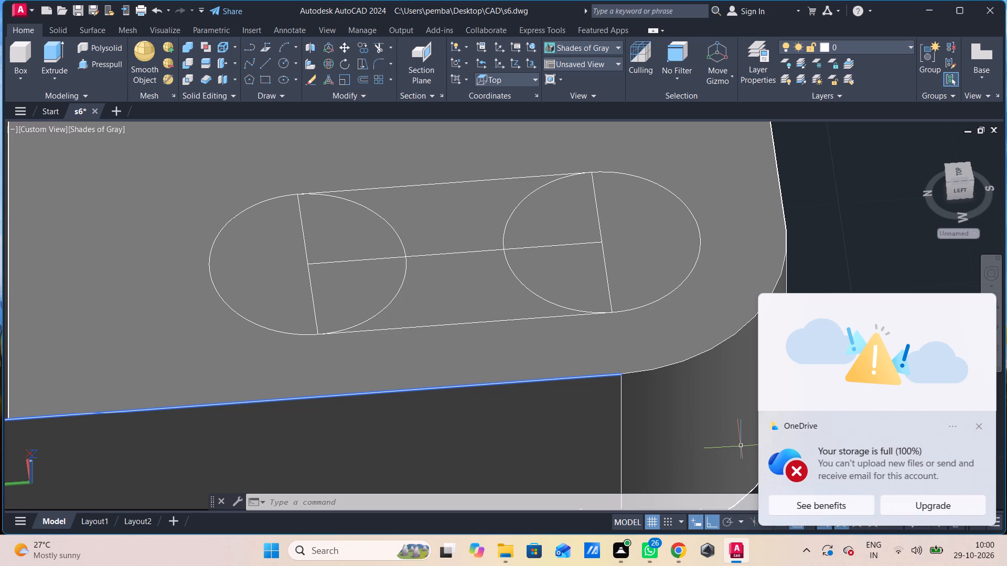
Trim the inner arcs of both radius 8 circles back to the cross lines, leaving a rounded half at each slot end.
{"action": "key", "text": "t"}
{"action": "type", "text": "r"}
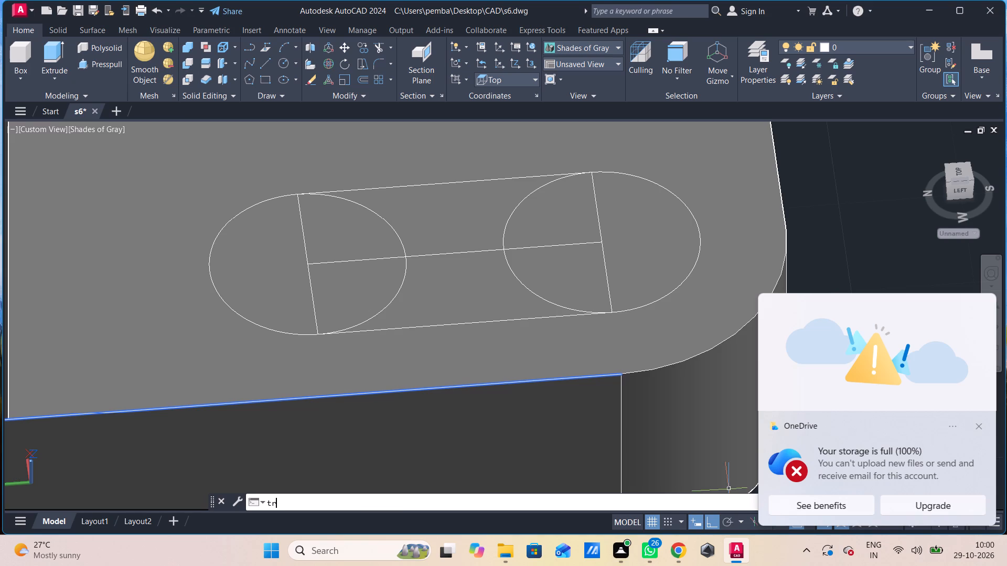
{"action": "key", "text": "space"}
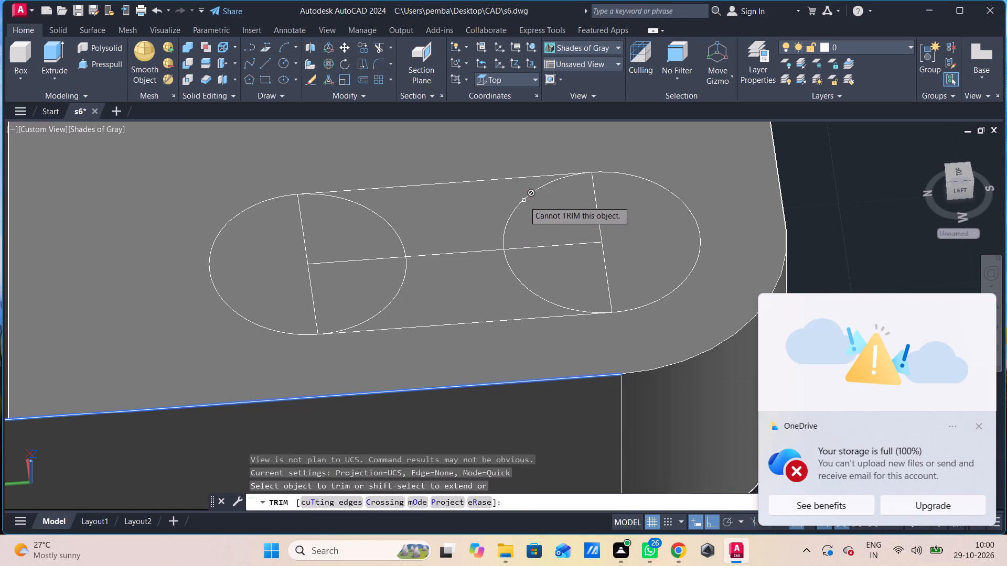
{"action": "left_click", "coordinate": [524, 201]}
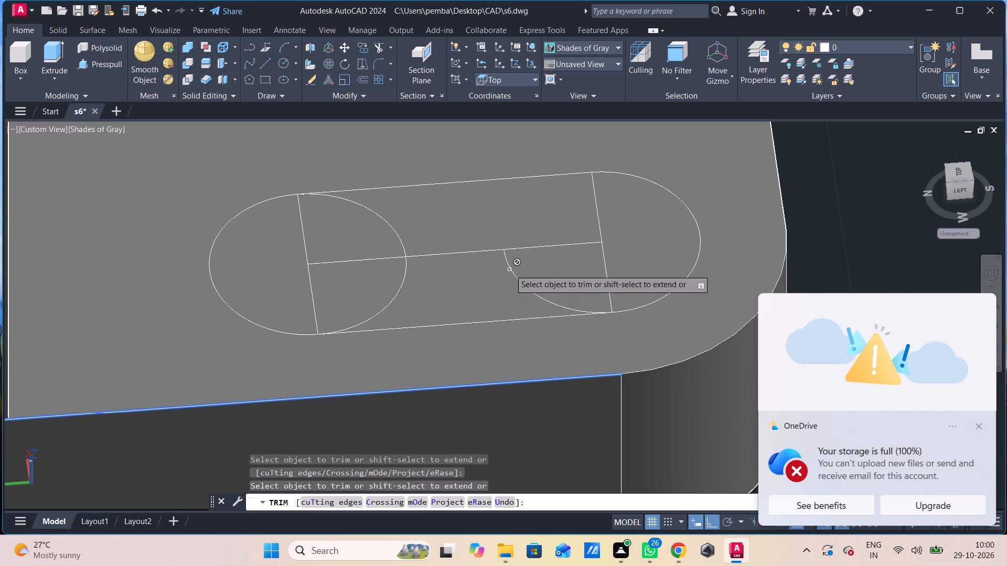
{"action": "left_click", "coordinate": [511, 268]}
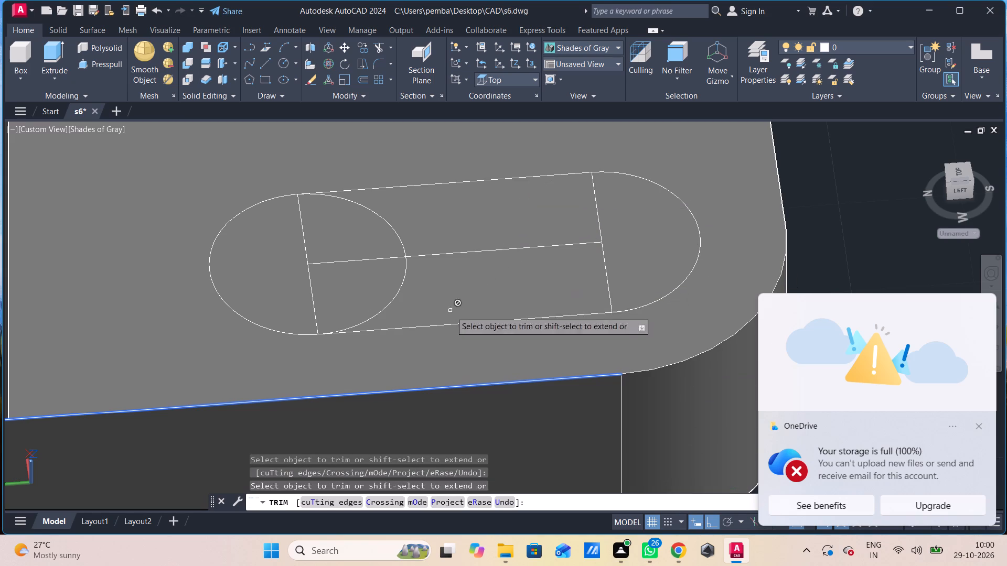
{"action": "left_click", "coordinate": [392, 304]}
{"action": "left_click", "coordinate": [390, 295]}
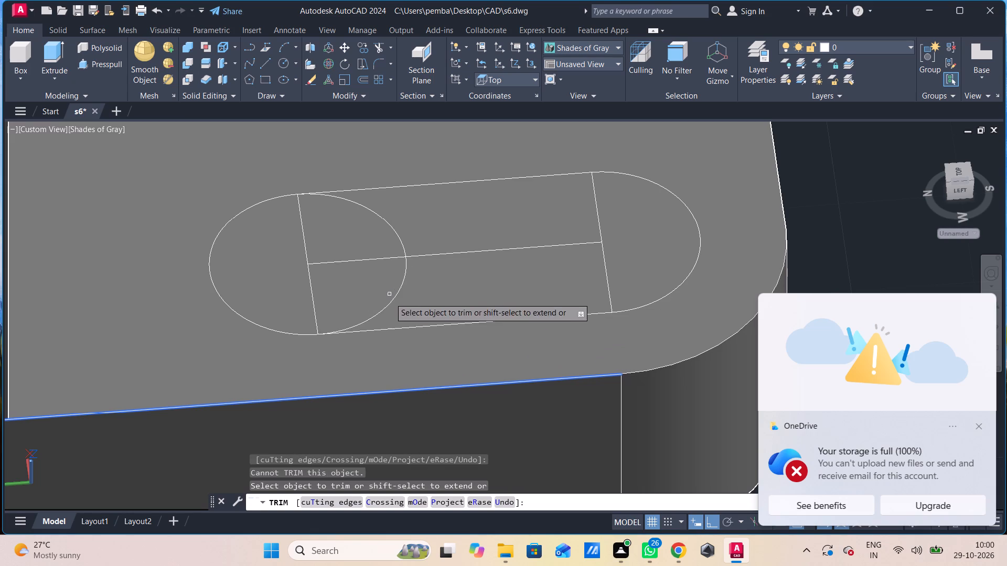
{"action": "left_click", "coordinate": [401, 303]}
{"action": "left_click_drag", "start_coordinate": [385, 280], "coordinate": [390, 280]}
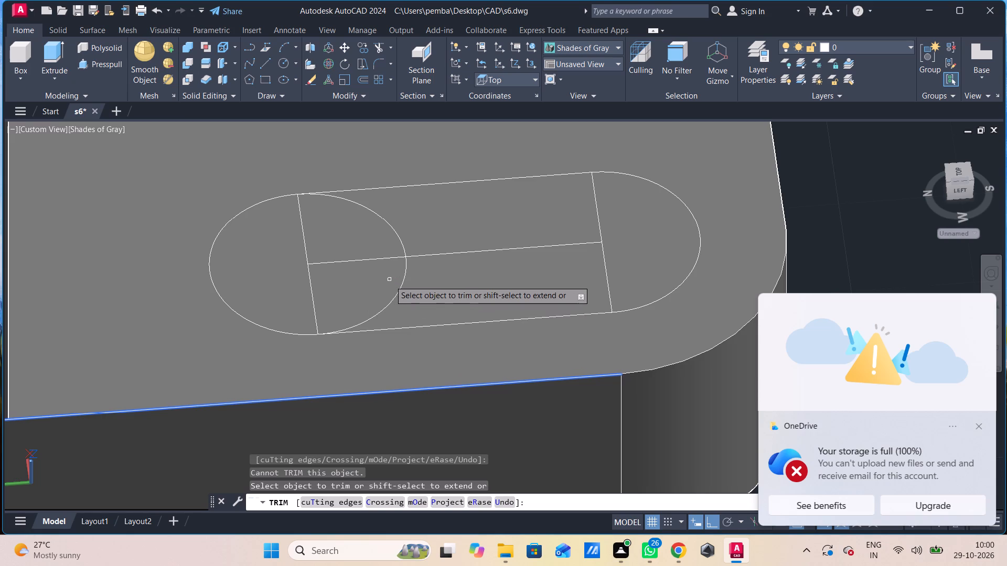
{"action": "left_click_drag", "start_coordinate": [390, 280], "coordinate": [420, 317]}
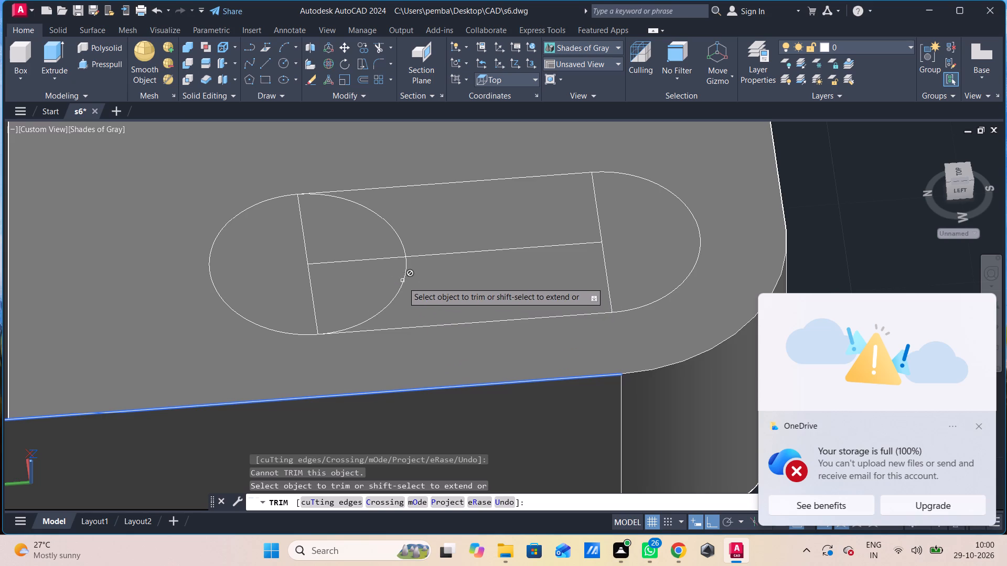
{"action": "left_click", "coordinate": [396, 298]}
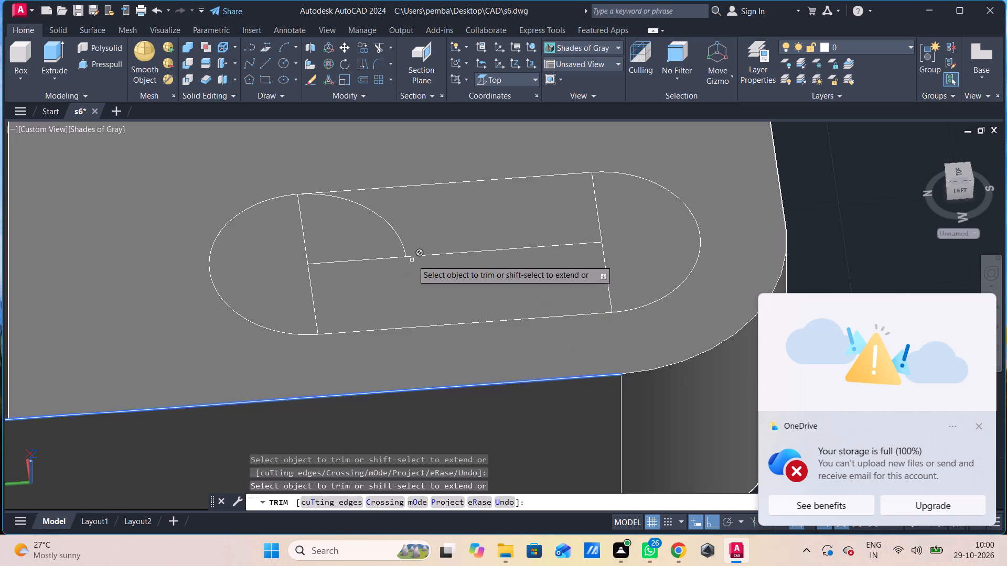
{"action": "left_click", "coordinate": [400, 238]}
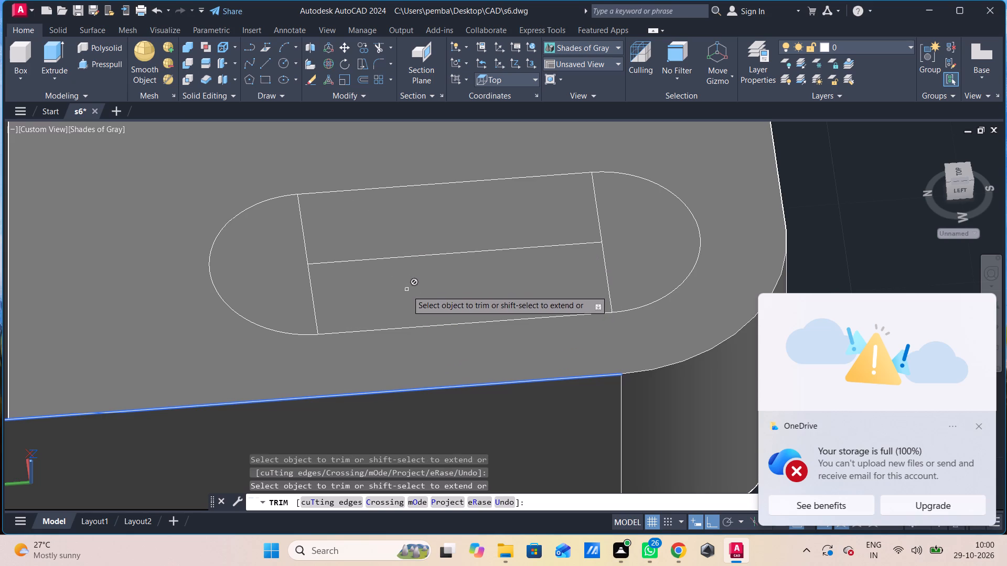
{"action": "key", "text": "Escape"}
{"action": "left_click_drag", "start_coordinate": [412, 227], "coordinate": [344, 254]}
{"action": "key", "text": "Escape"}
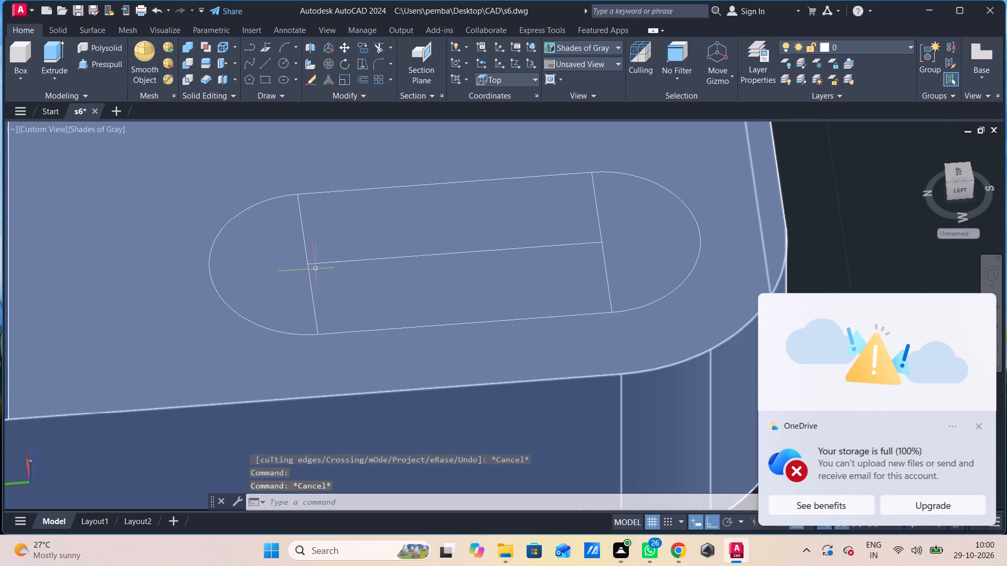
{"action": "key", "text": "Escape"}
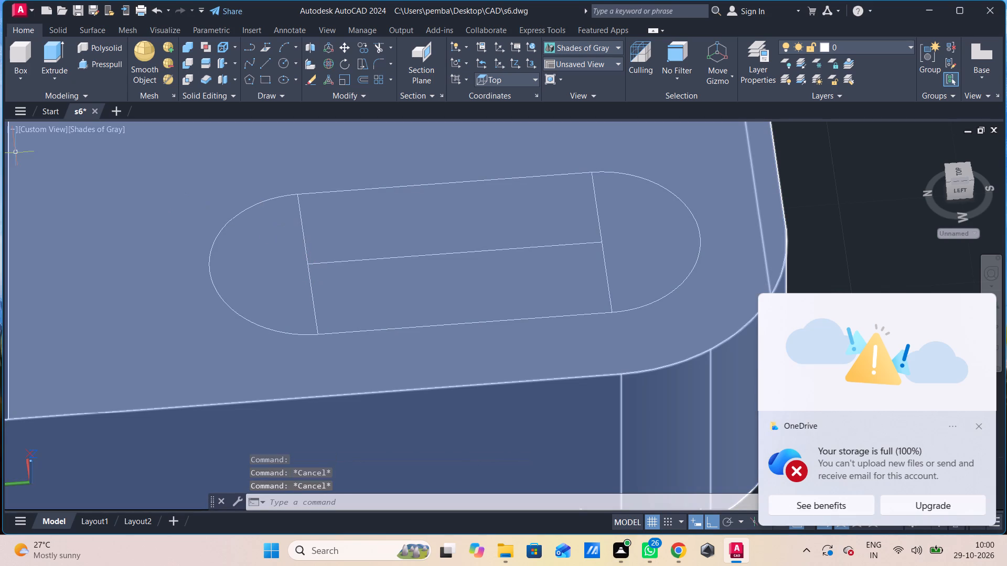
Set the visual style to 2D Wireframe.
{"action": "left_click", "coordinate": [88, 129]}
{"action": "left_click", "coordinate": [115, 157]}
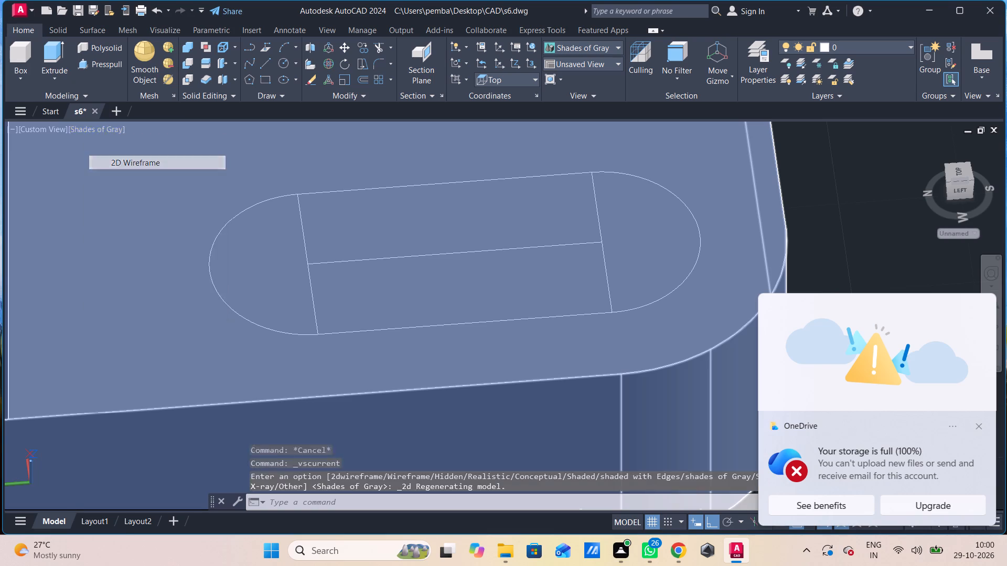
Delete the slot's centre line and the two cross lines, leaving only the closed slot outline.
{"action": "left_click_drag", "start_coordinate": [613, 219], "coordinate": [488, 270]}
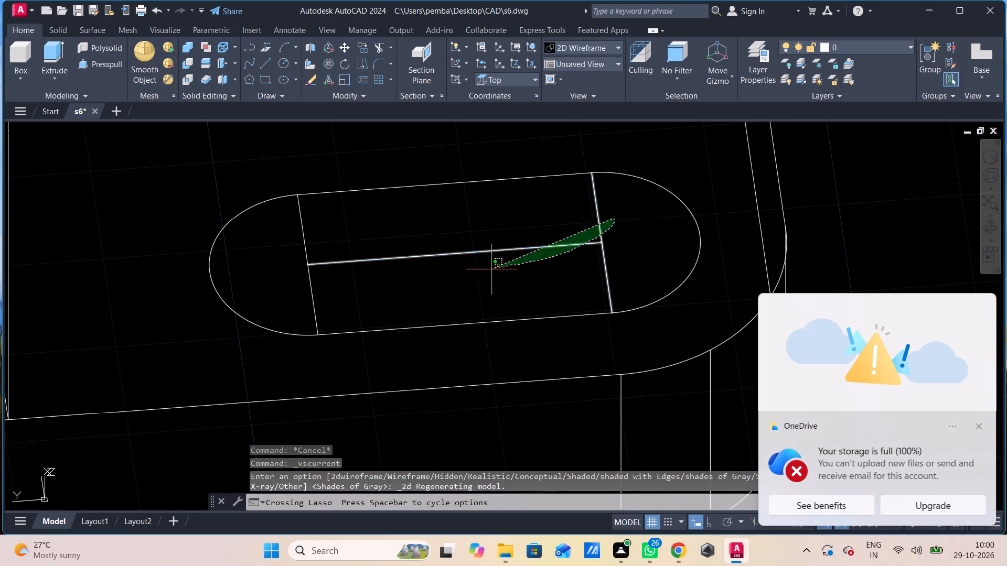
{"action": "left_click_drag", "start_coordinate": [488, 270], "coordinate": [435, 271]}
{"action": "left_click_drag", "start_coordinate": [330, 248], "coordinate": [285, 267]}
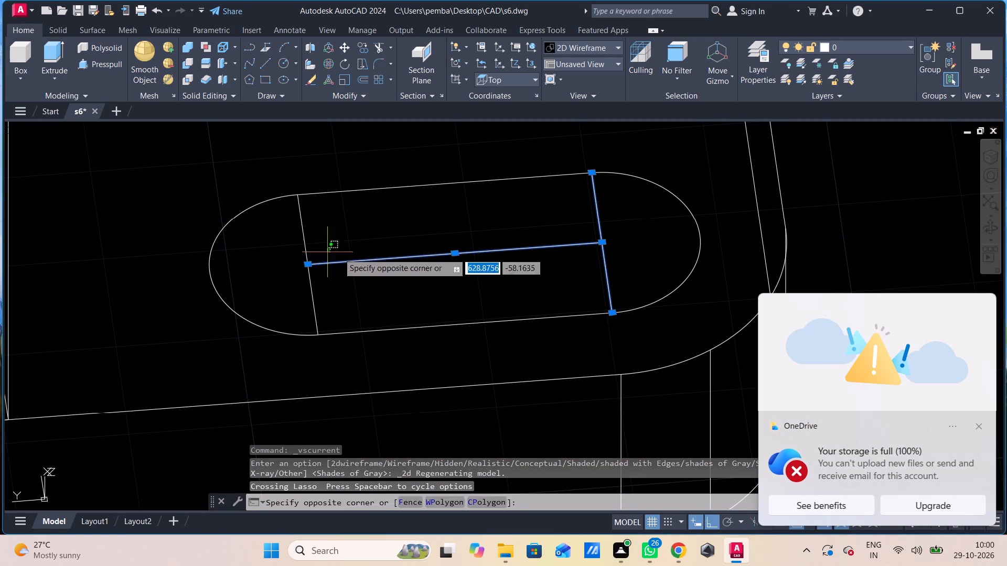
{"action": "left_click", "coordinate": [279, 291]}
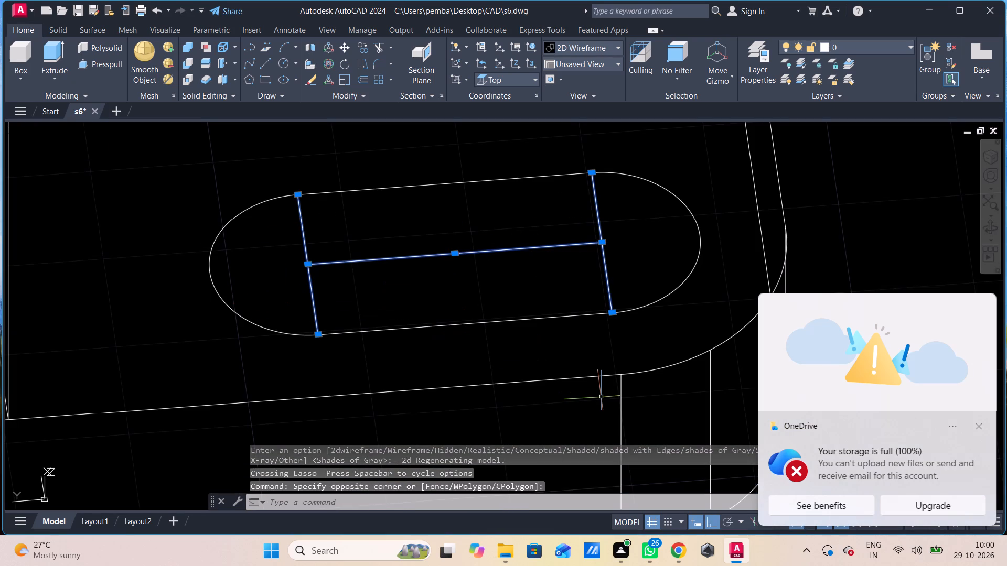
{"action": "key", "text": "Delete"}
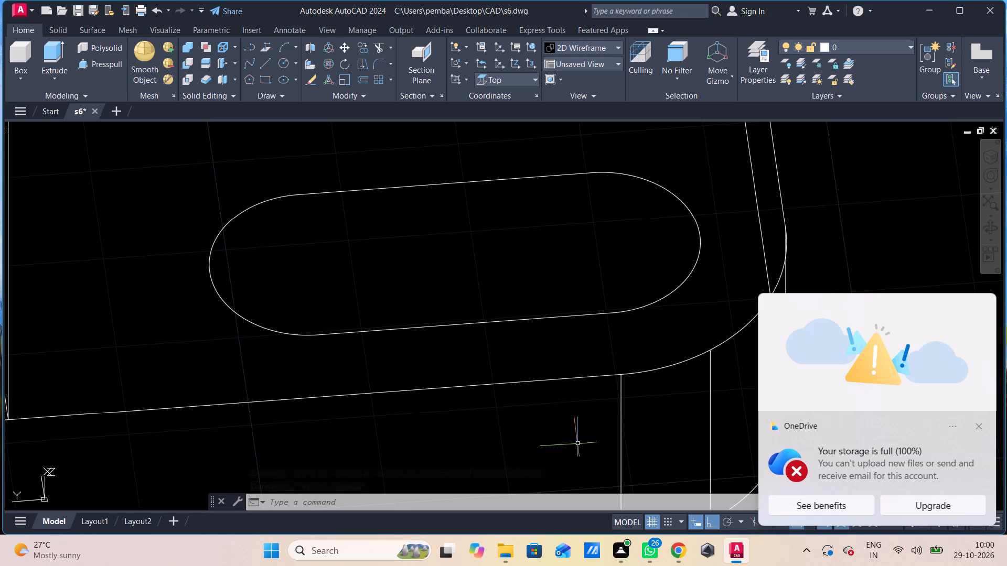
Presspull the closed slot outline down through the full thickness of the base block.
{"action": "scroll", "coordinate": [591, 224], "scroll_direction": "down", "scroll_amount": 3}
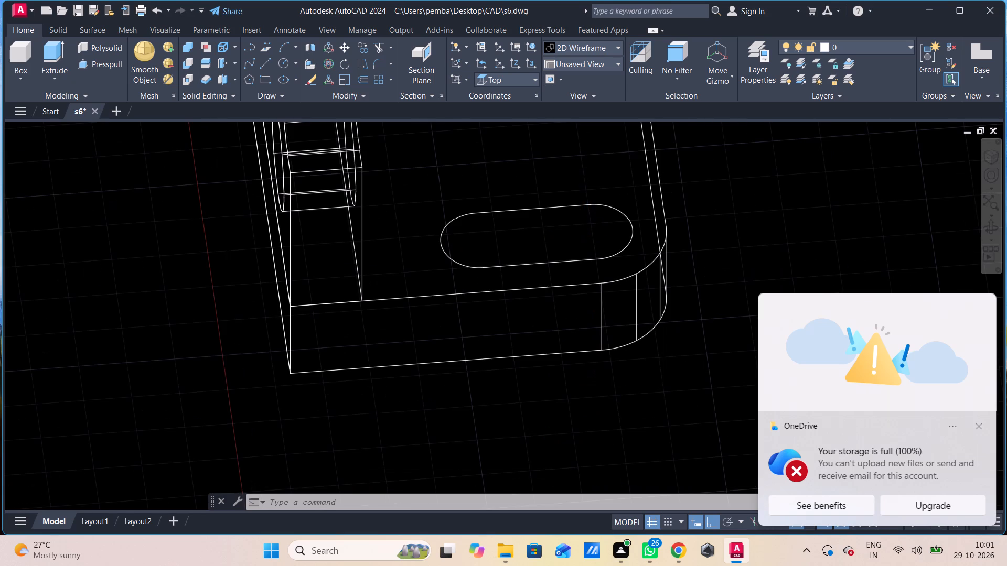
{"action": "middle_click_drag", "start_coordinate": [586, 235], "coordinate": [489, 412]}
{"action": "middle_click", "coordinate": [489, 412]}
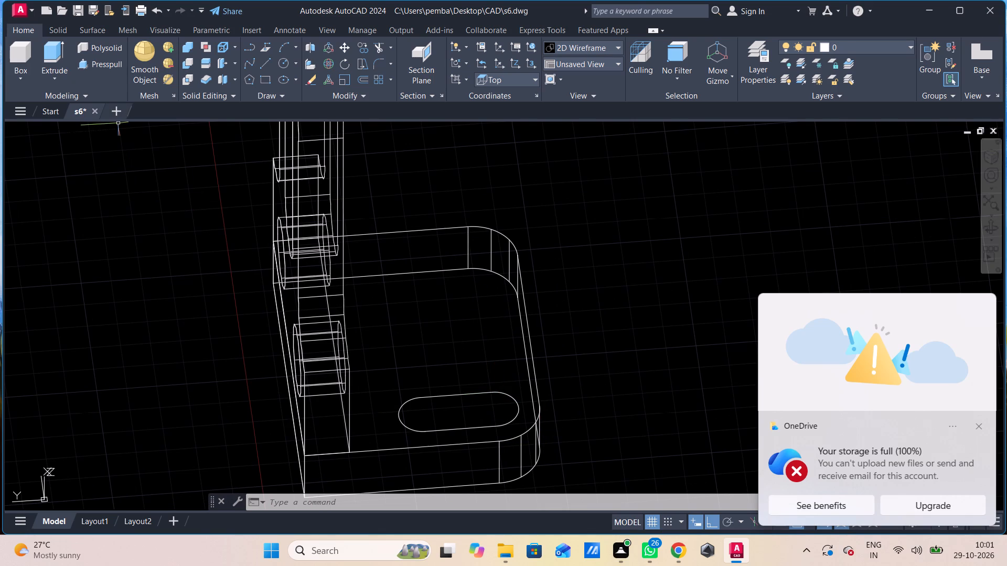
{"action": "left_click", "coordinate": [100, 67]}
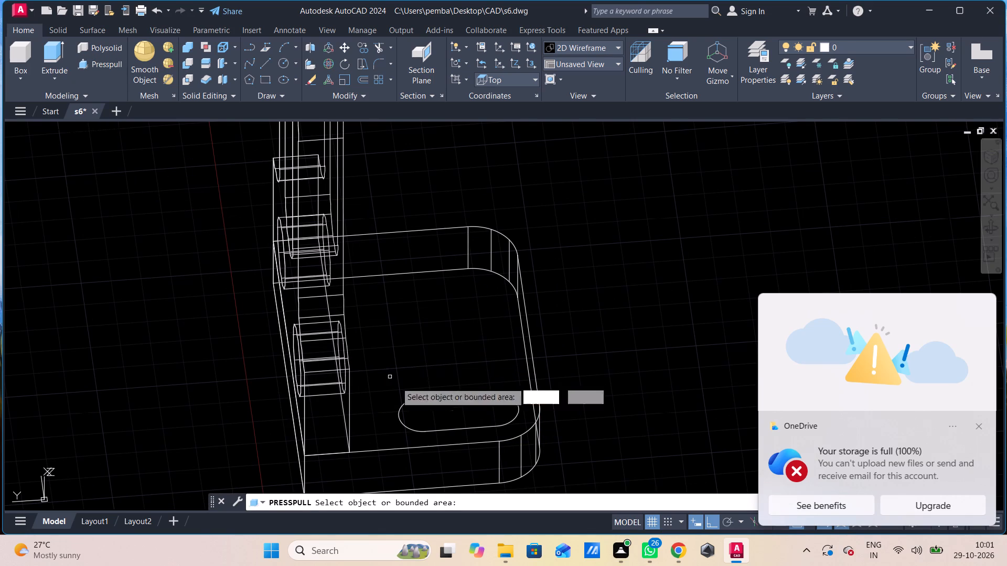
{"action": "left_click", "coordinate": [477, 418]}
{"action": "middle_click_drag", "start_coordinate": [486, 476], "coordinate": [477, 394]}
{"action": "left_click", "coordinate": [477, 436]}
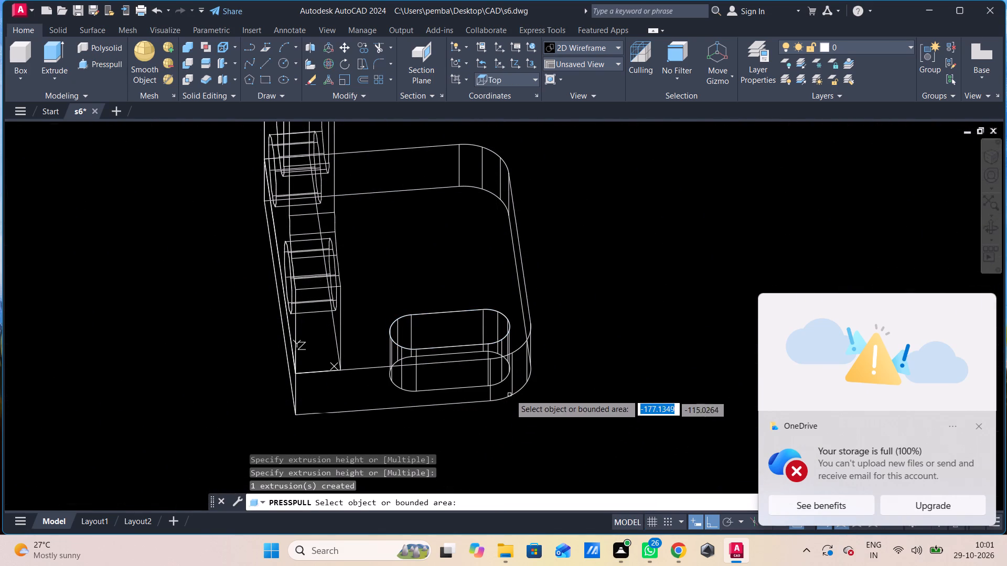
{"action": "middle_click_drag", "start_coordinate": [517, 380], "coordinate": [485, 510]}
{"action": "key", "text": "Escape"}
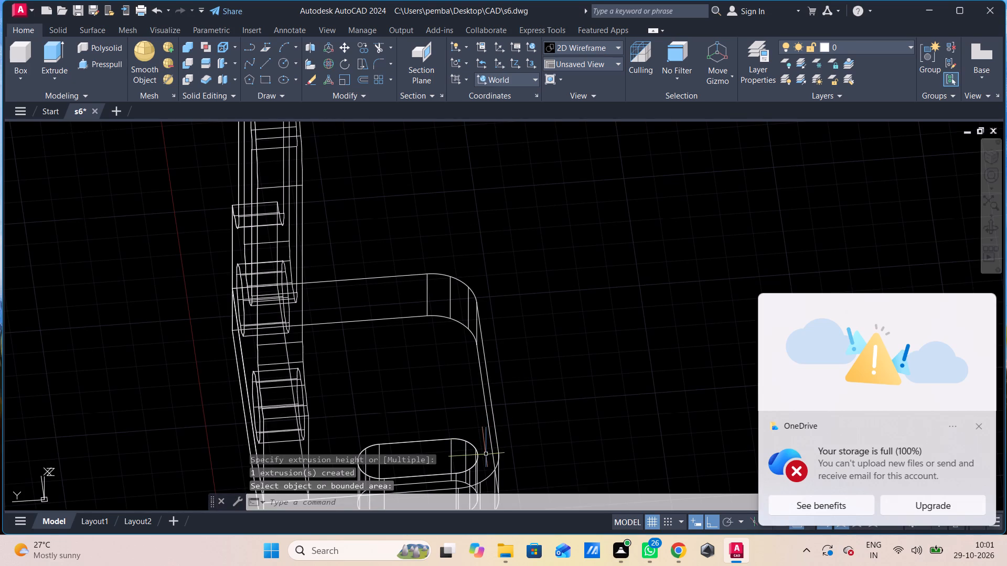
Draw a radius 8 circle on the base's top face, centred on the other filleted corner's centre.
{"action": "key", "text": "c"}
{"action": "key", "text": "space"}
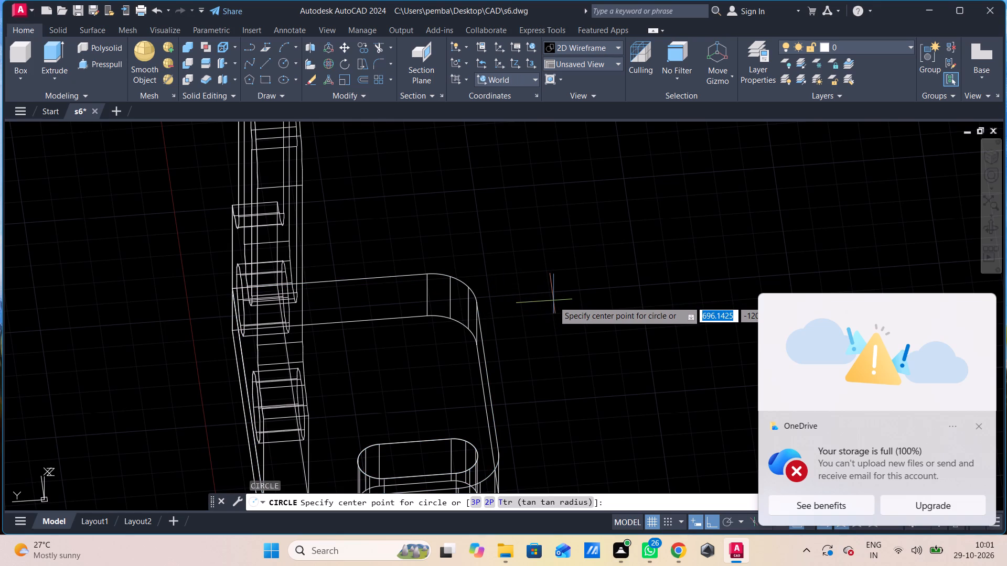
{"action": "middle_click_drag", "start_coordinate": [553, 301], "coordinate": [389, 317], "text": "shift"}
{"action": "middle_click_drag", "start_coordinate": [349, 445], "coordinate": [352, 326]}
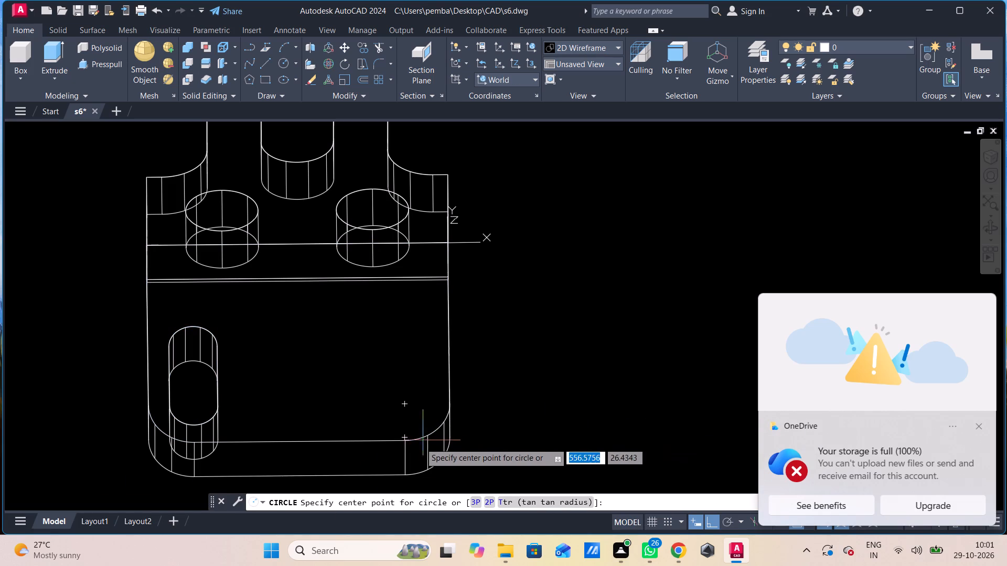
{"action": "left_click", "coordinate": [408, 409]}
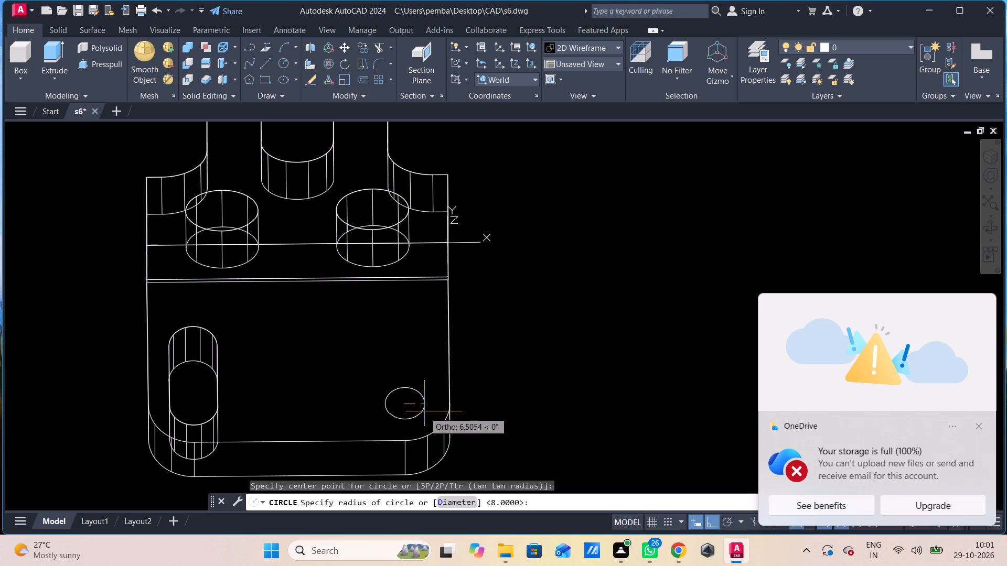
{"action": "key", "text": "8"}
{"action": "key", "text": "Return"}
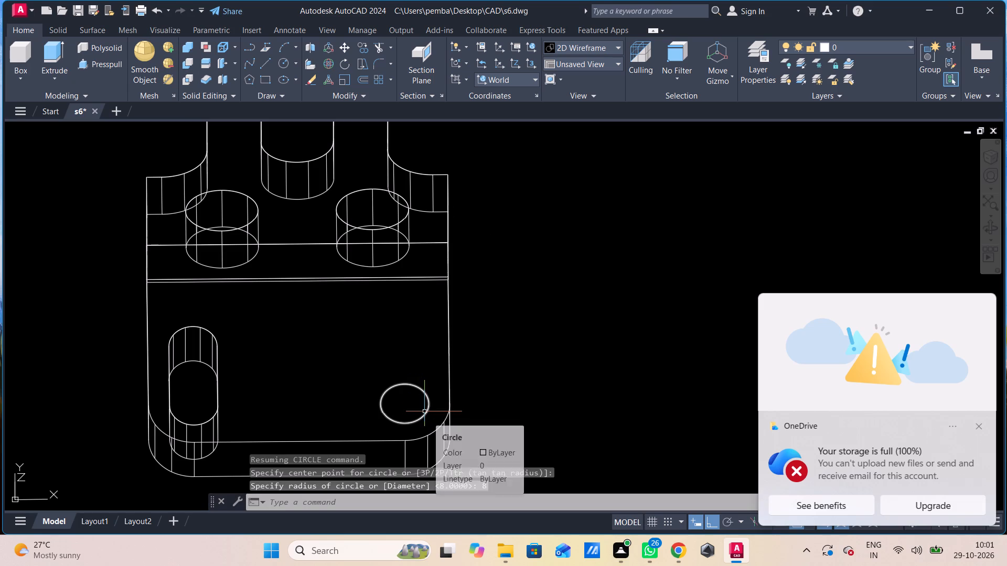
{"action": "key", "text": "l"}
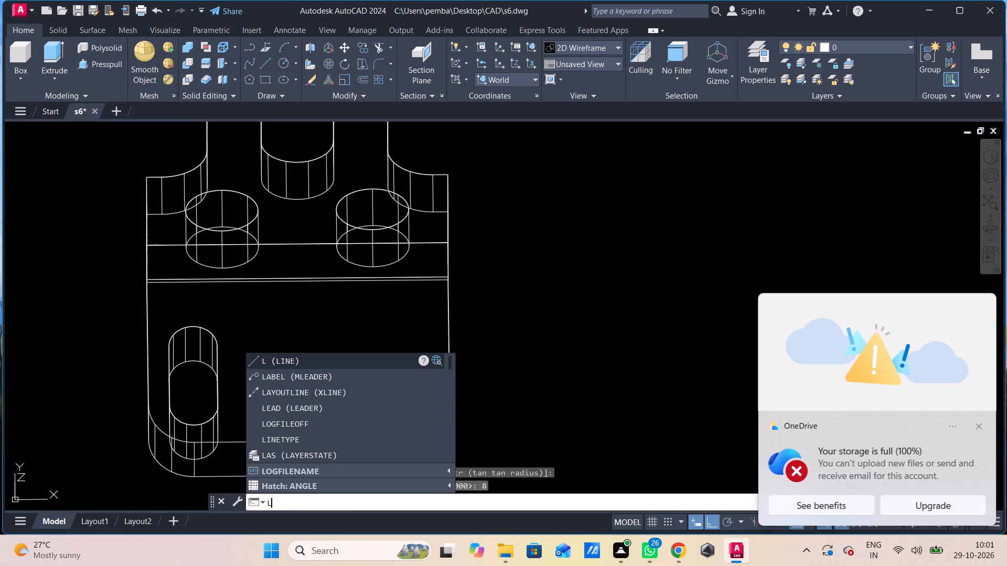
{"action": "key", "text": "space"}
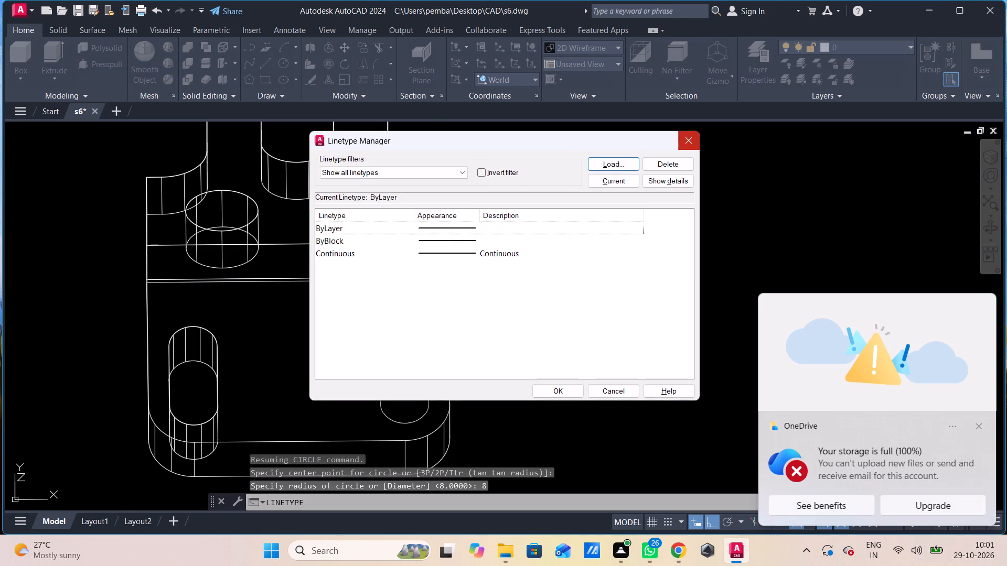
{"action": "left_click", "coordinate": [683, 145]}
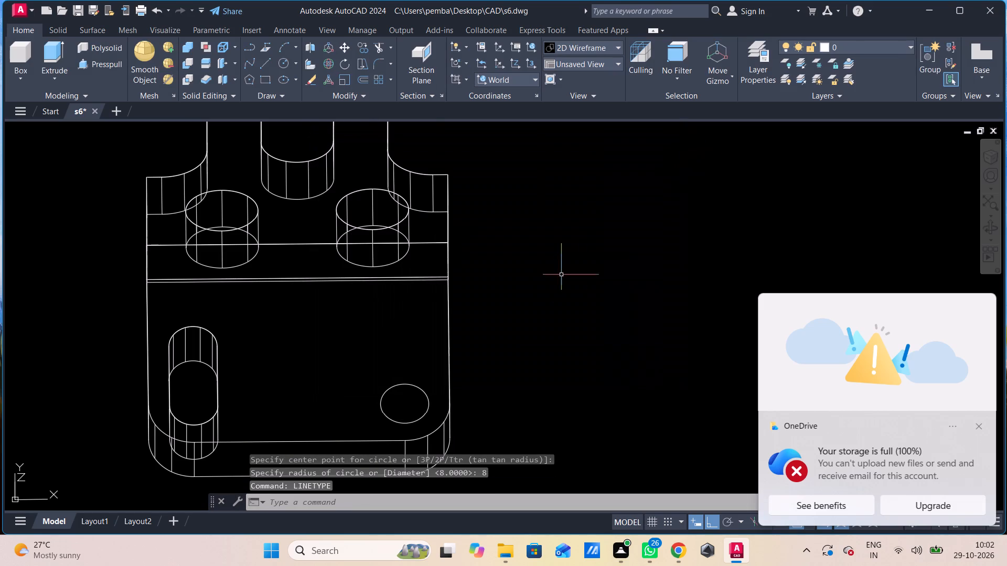
Draw a 24-long line from the new circle's centre along the base's top face towards the upright back.
{"action": "key", "text": "l"}
{"action": "key", "text": "space"}
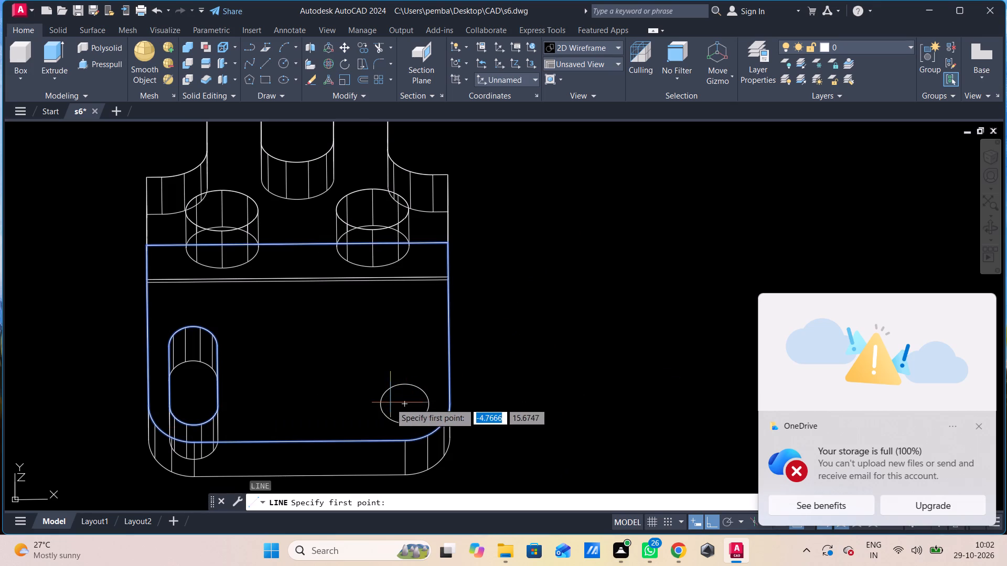
{"action": "middle_click_drag", "start_coordinate": [414, 408], "coordinate": [423, 375], "text": "ctrl"}
{"action": "middle_click_drag", "start_coordinate": [423, 393], "coordinate": [433, 364], "text": "shift"}
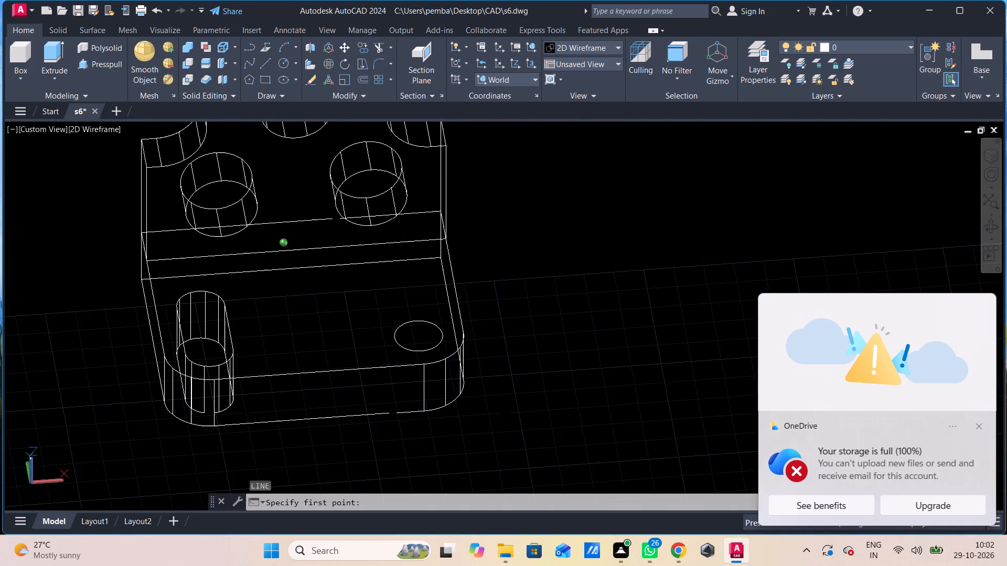
{"action": "middle_click_drag", "start_coordinate": [433, 364], "coordinate": [434, 362], "text": "shift"}
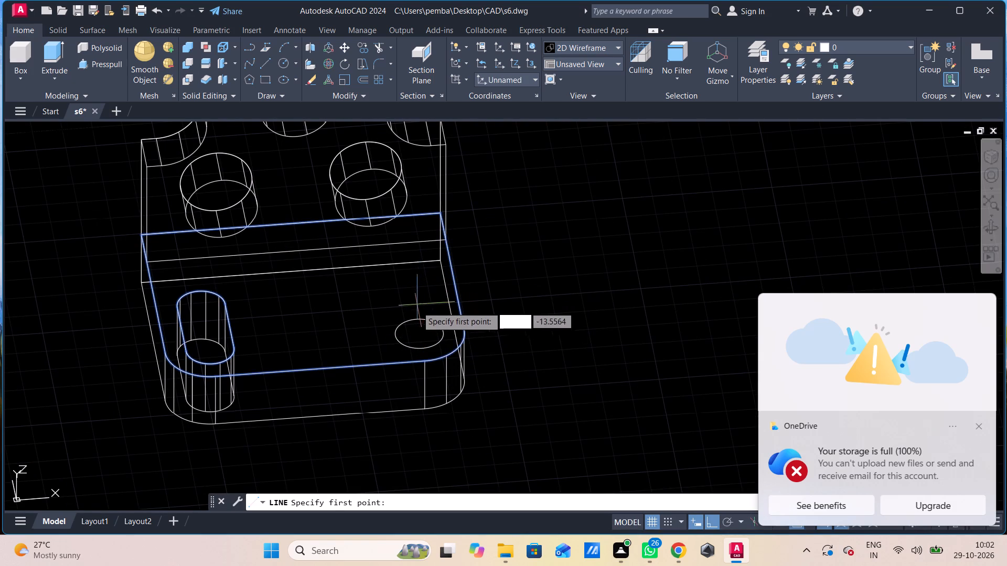
{"action": "left_click", "coordinate": [421, 336]}
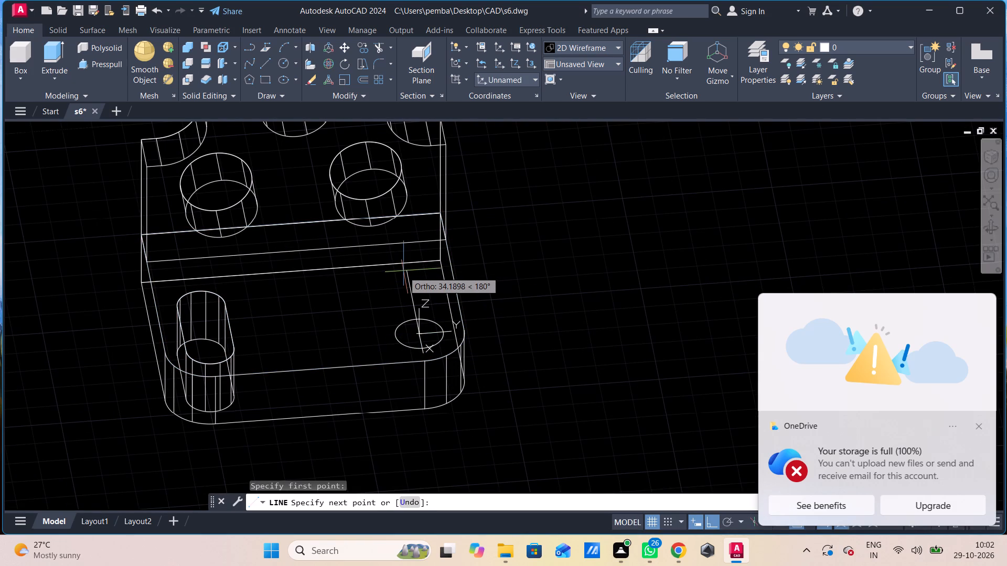
{"action": "type", "text": "24"}
{"action": "key", "text": "Return"}
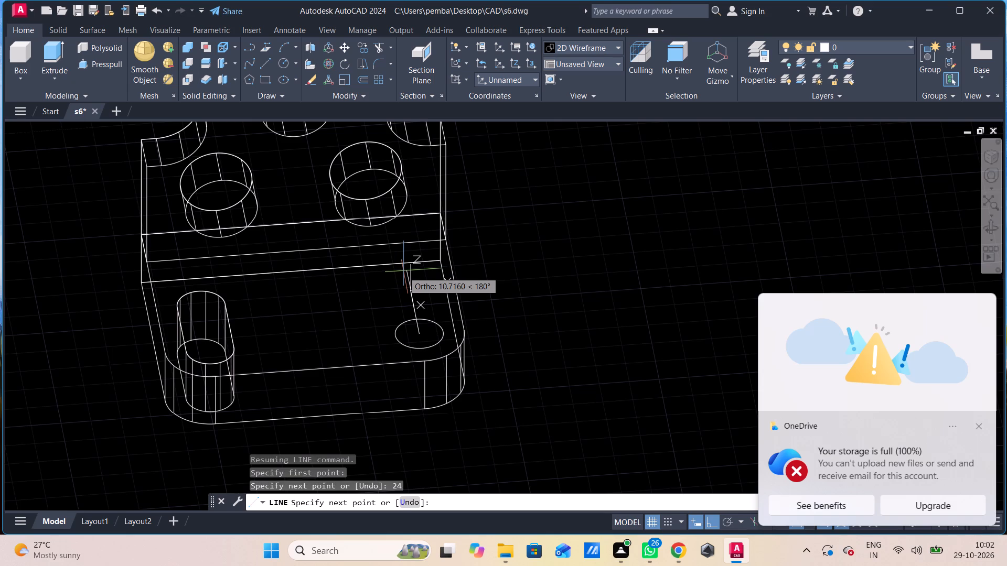
{"action": "key", "text": "Escape"}
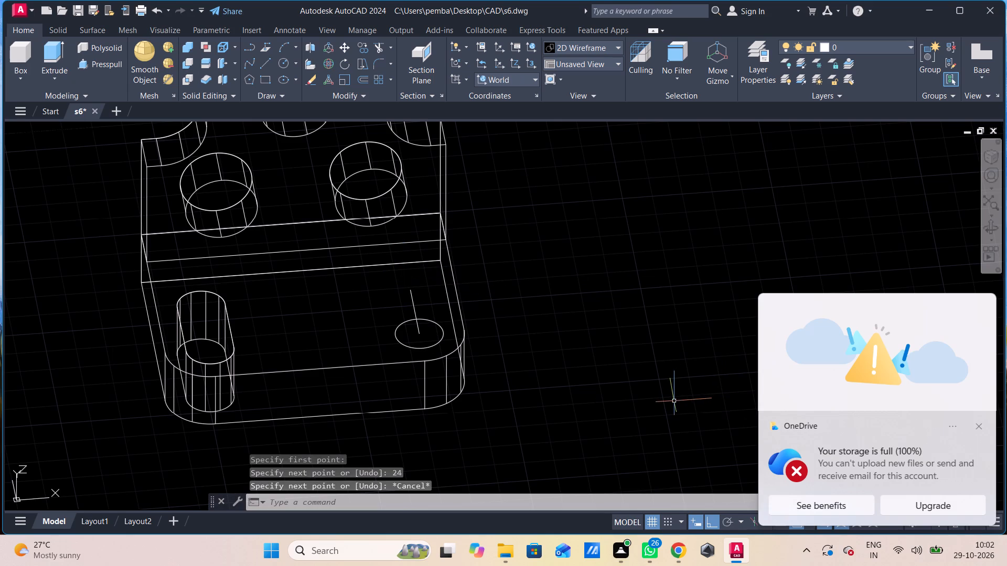
Draw a radius 8 circle on the base's top face, centred on the far end of the new 24-long line.
{"action": "key", "text": "c"}
{"action": "key", "text": "space"}
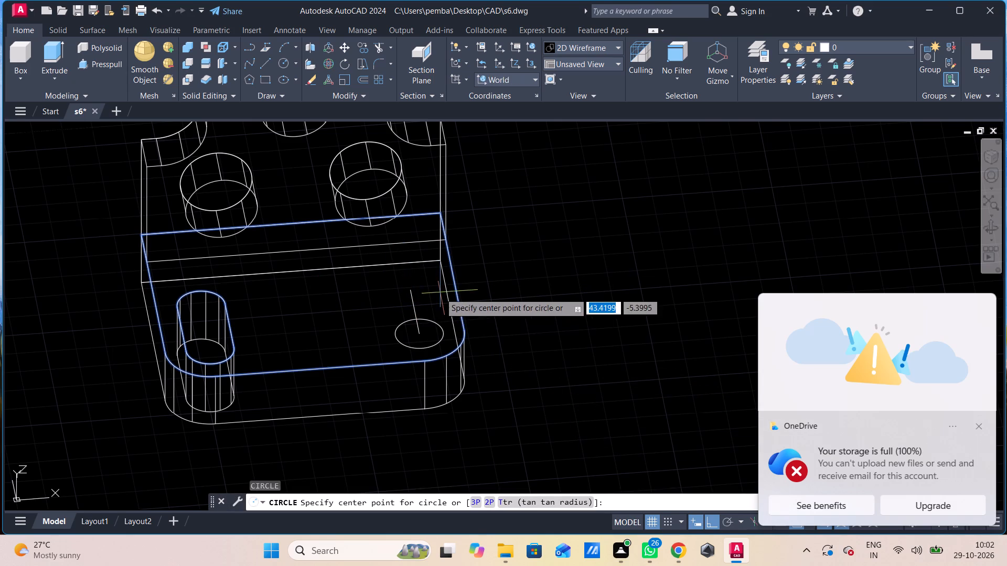
{"action": "key", "text": "Escape"}
{"action": "key", "text": "c"}
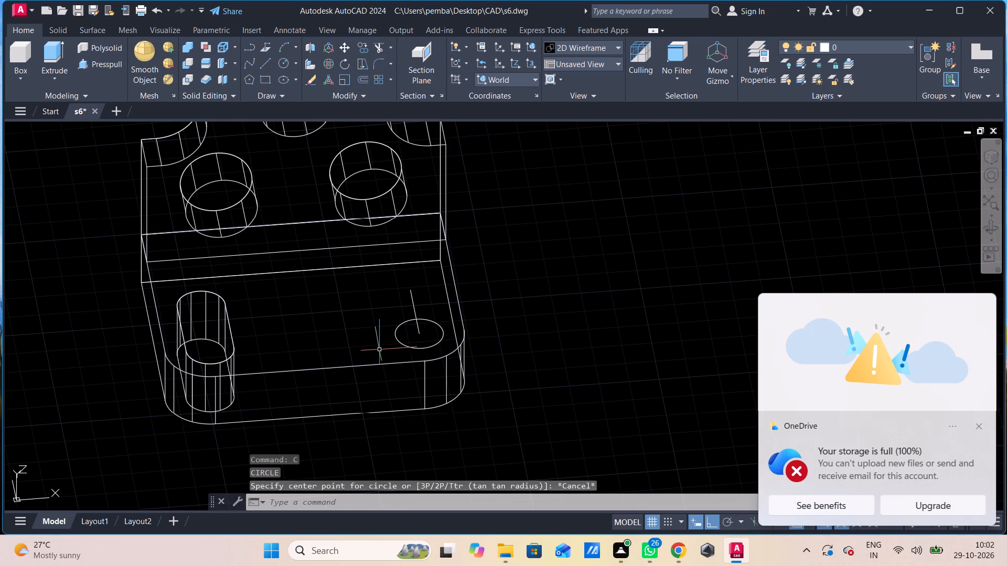
{"action": "key", "text": "space"}
{"action": "left_click", "coordinate": [413, 294]}
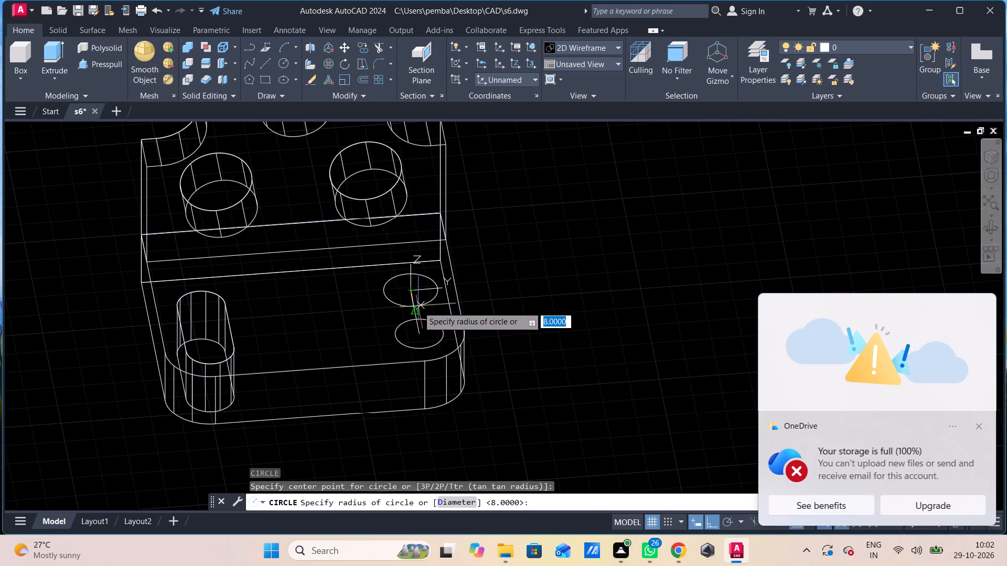
{"action": "key", "text": "8"}
{"action": "key", "text": "Return"}
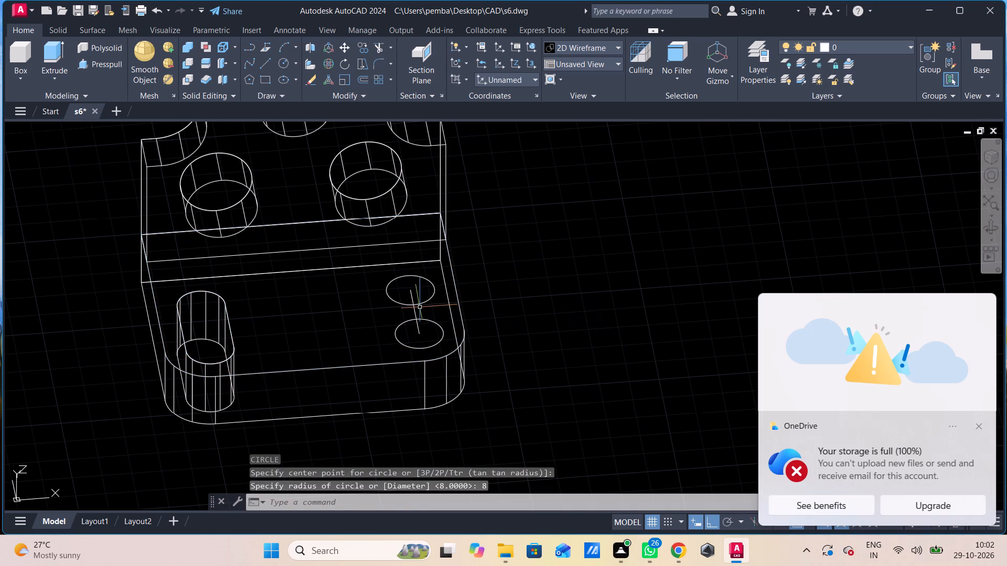
{"action": "key", "text": "Escape"}
Draw two 24-long side lines joining the matching outer quadrants of the two radius 8 circles.
{"action": "type", "text": "l"}
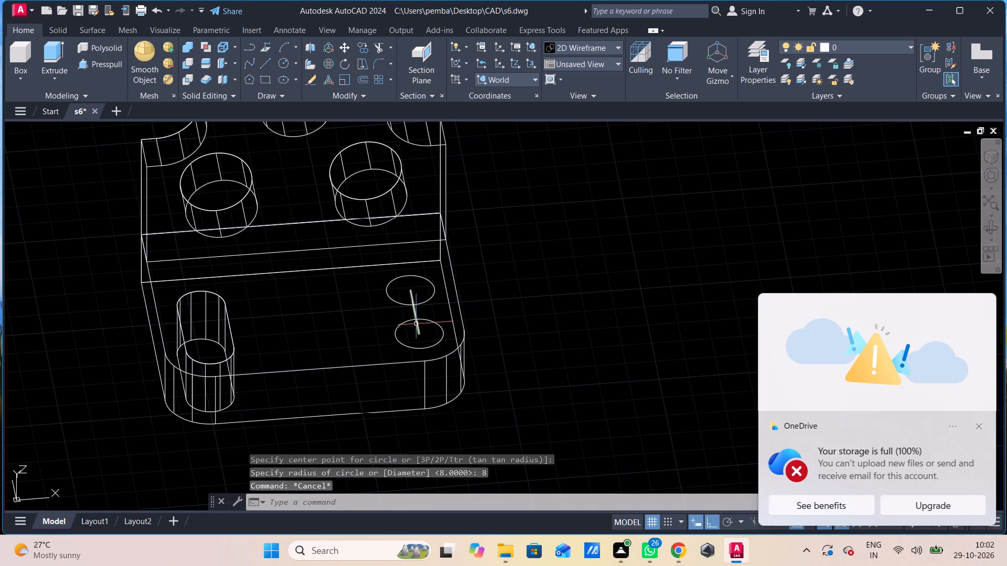
{"action": "key", "text": "space"}
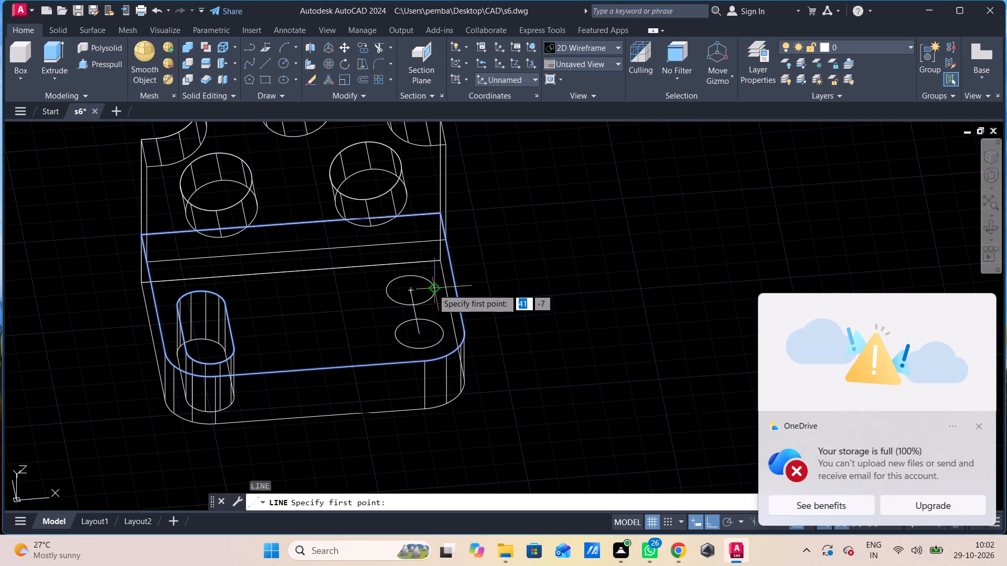
{"action": "left_click", "coordinate": [433, 289]}
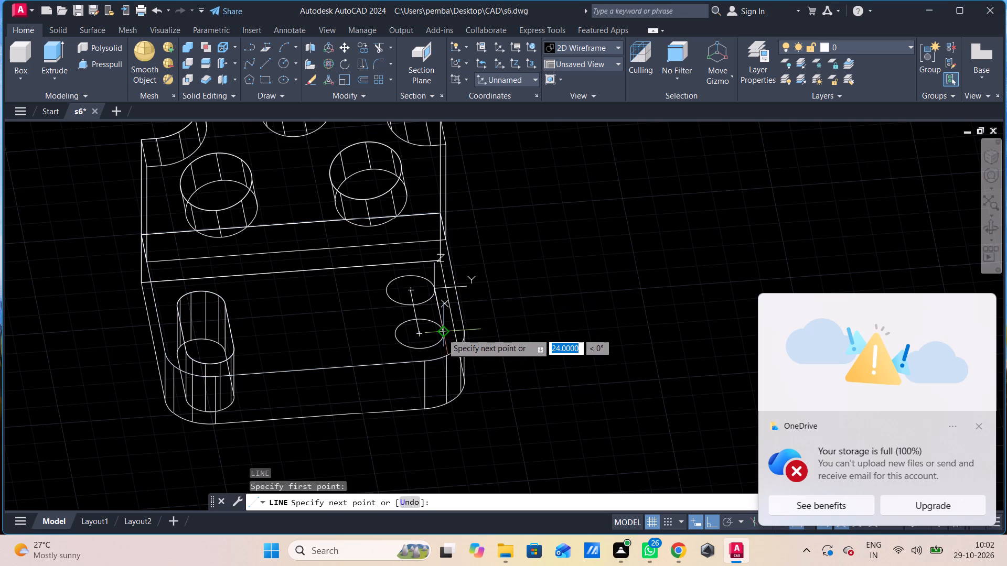
{"action": "left_click", "coordinate": [442, 333]}
{"action": "key", "text": "space"}
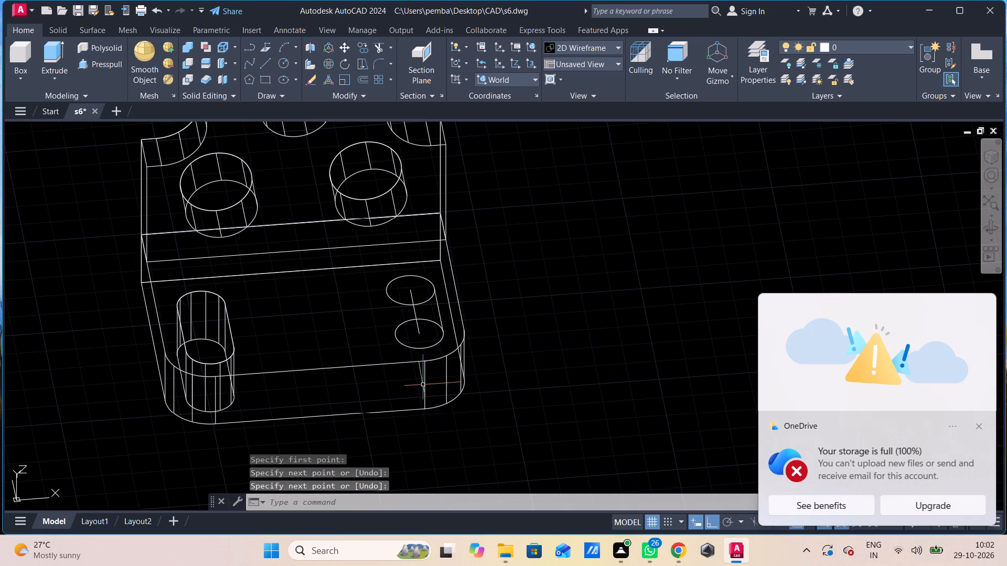
{"action": "key", "text": "space"}
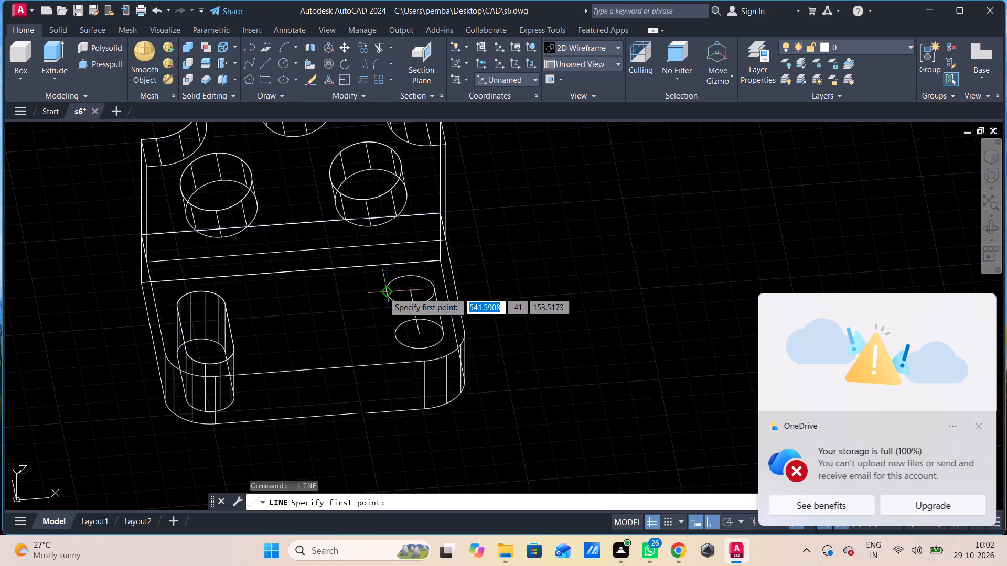
{"action": "left_click", "coordinate": [384, 292]}
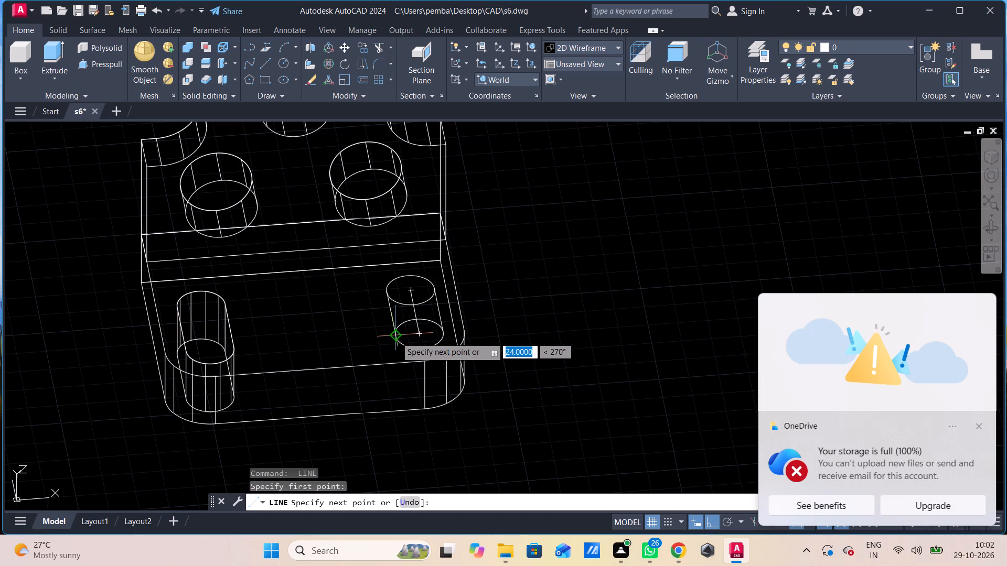
{"action": "left_click", "coordinate": [396, 337]}
{"action": "key", "text": "space"}
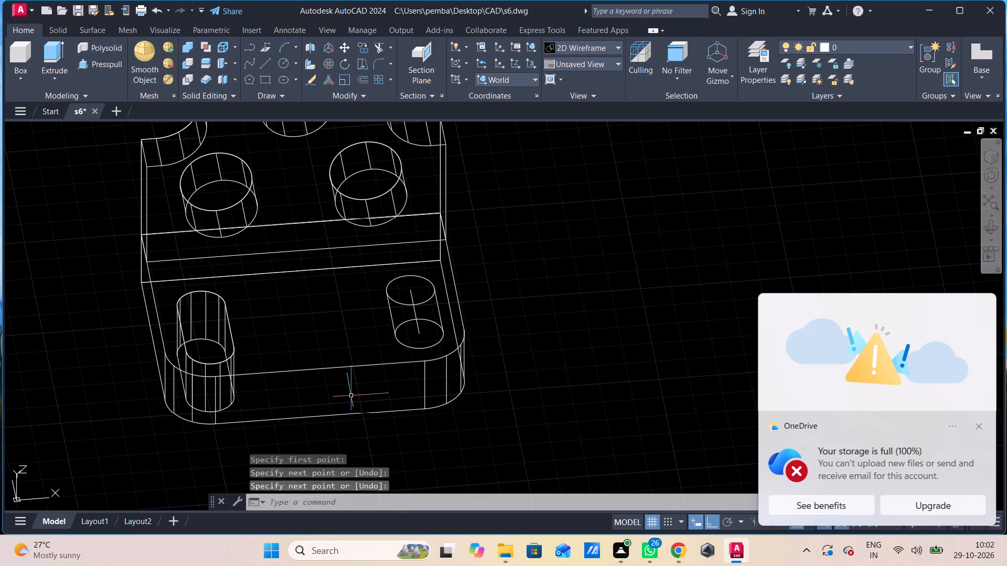
Draw a 16-long line across the diameter of each of the two circles, between the side lines' ends.
{"action": "type", "text": "l"}
{"action": "key", "text": "space"}
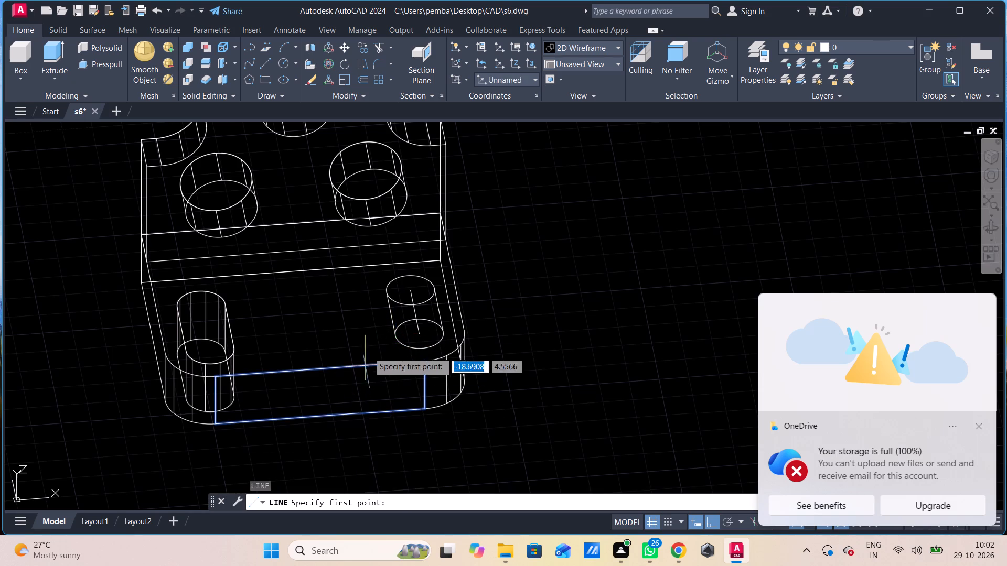
{"action": "left_click", "coordinate": [386, 296]}
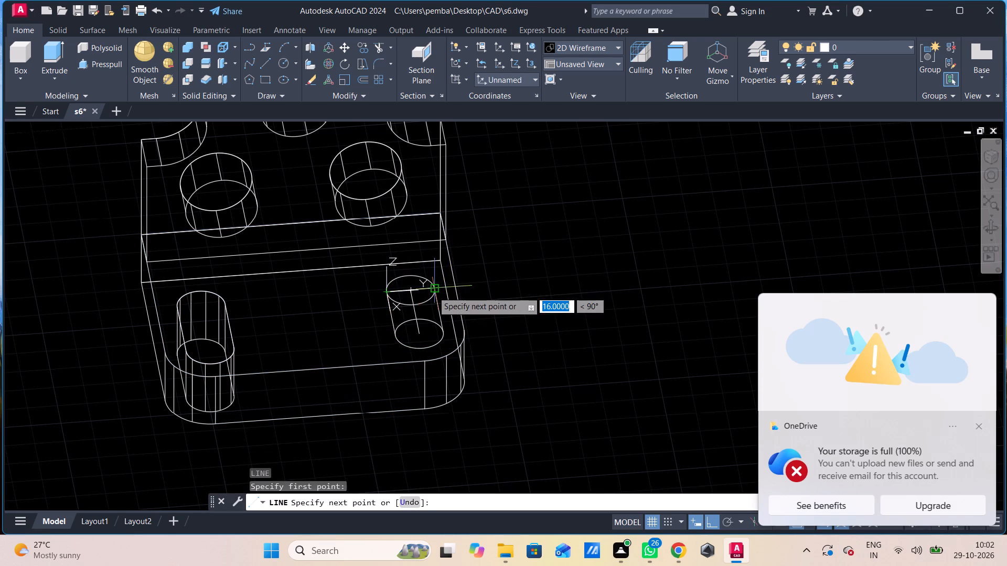
{"action": "left_click", "coordinate": [433, 291]}
{"action": "key", "text": "space"}
{"action": "key", "text": "space"}
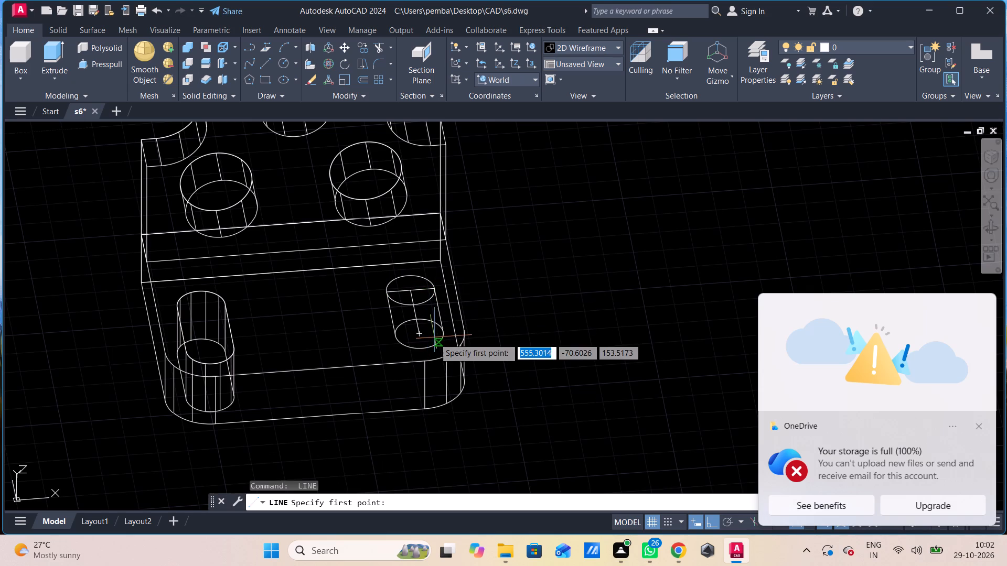
{"action": "left_click", "coordinate": [450, 332]}
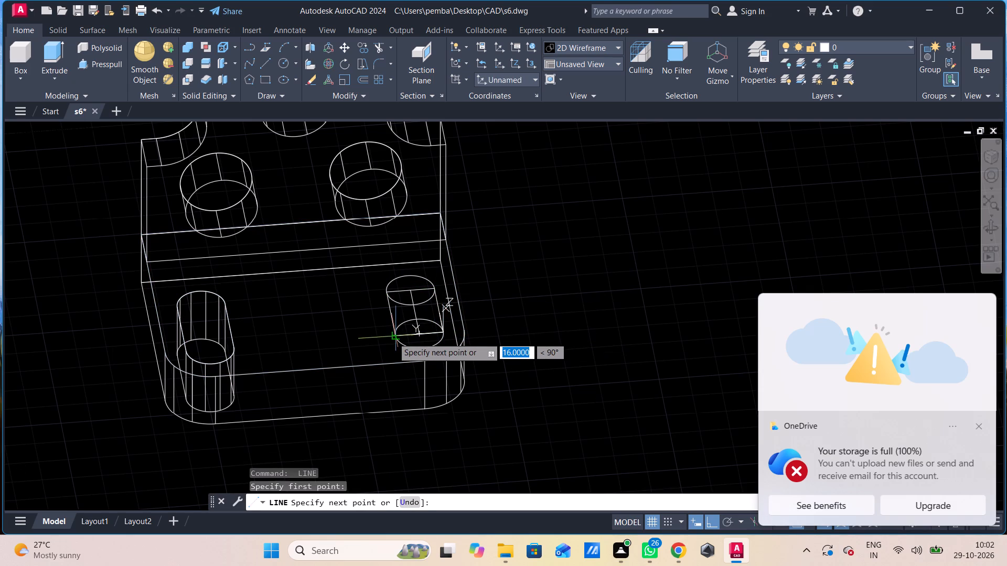
{"action": "left_click", "coordinate": [393, 333]}
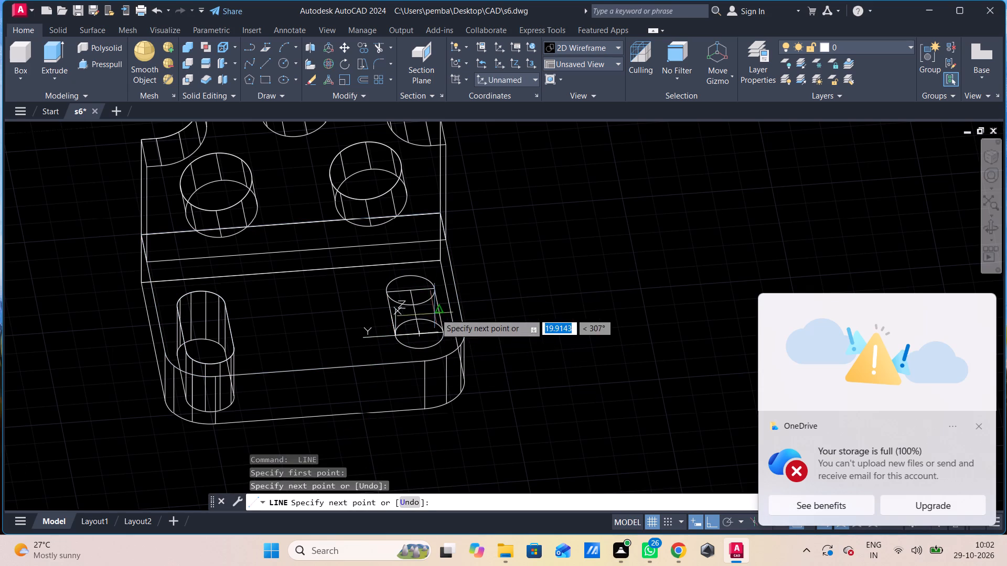
{"action": "key", "text": "Escape"}
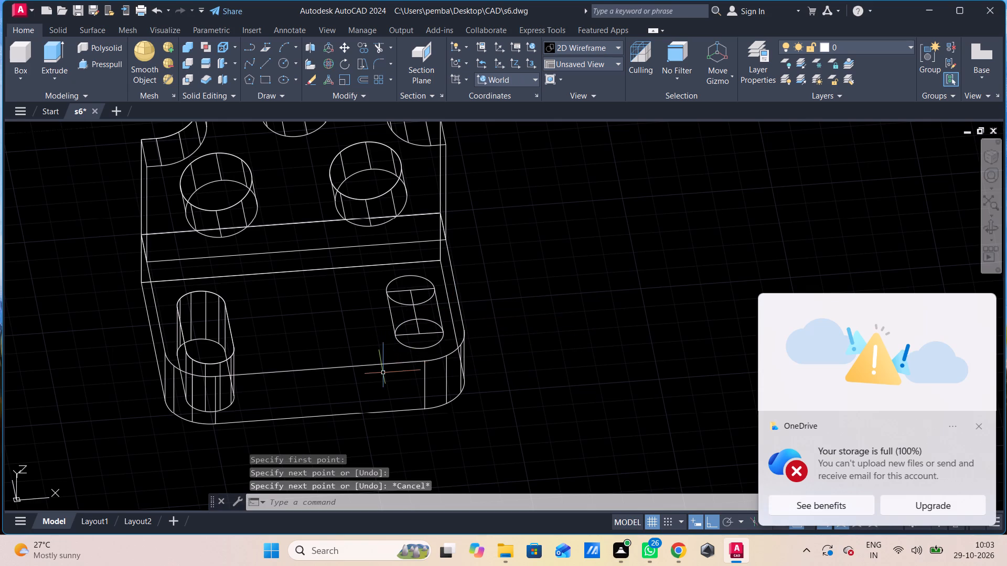
Trim away the inner circle halves, both cross lines and the centre line, leaving only the closed slot outline.
{"action": "type", "text": "tr"}
{"action": "key", "text": "space"}
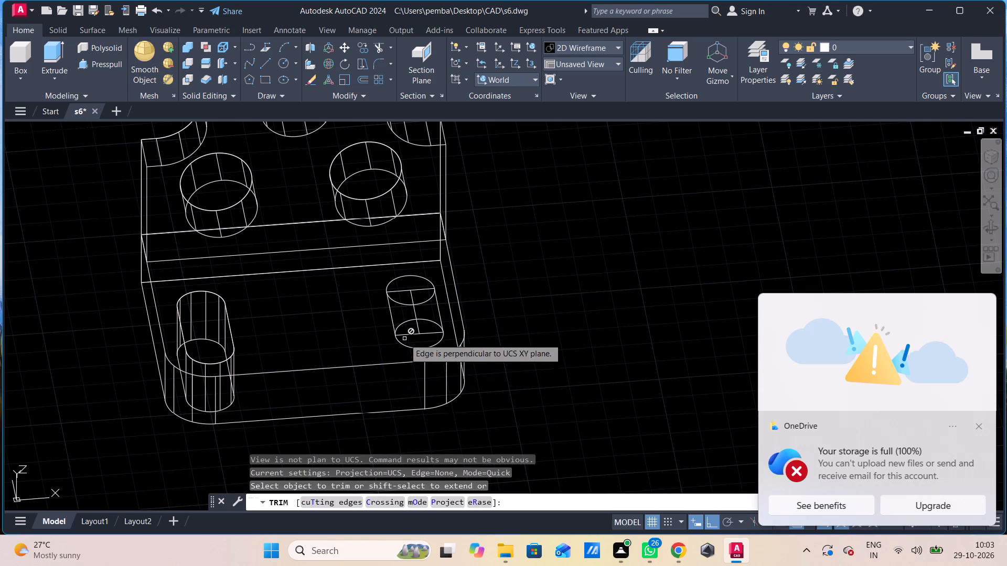
{"action": "scroll", "coordinate": [406, 323], "scroll_direction": "up", "scroll_amount": 2}
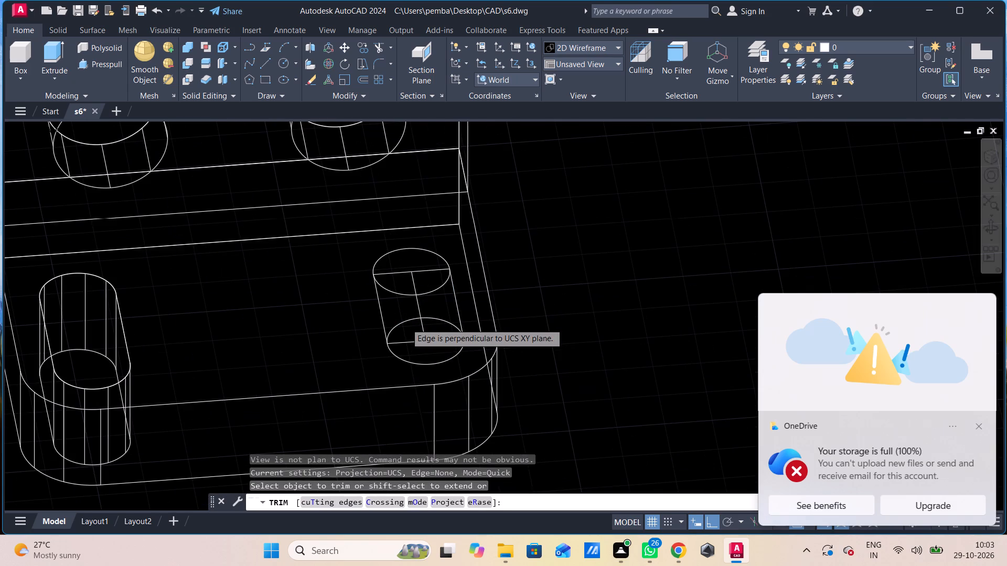
{"action": "left_click", "coordinate": [406, 323]}
{"action": "left_click", "coordinate": [463, 321]}
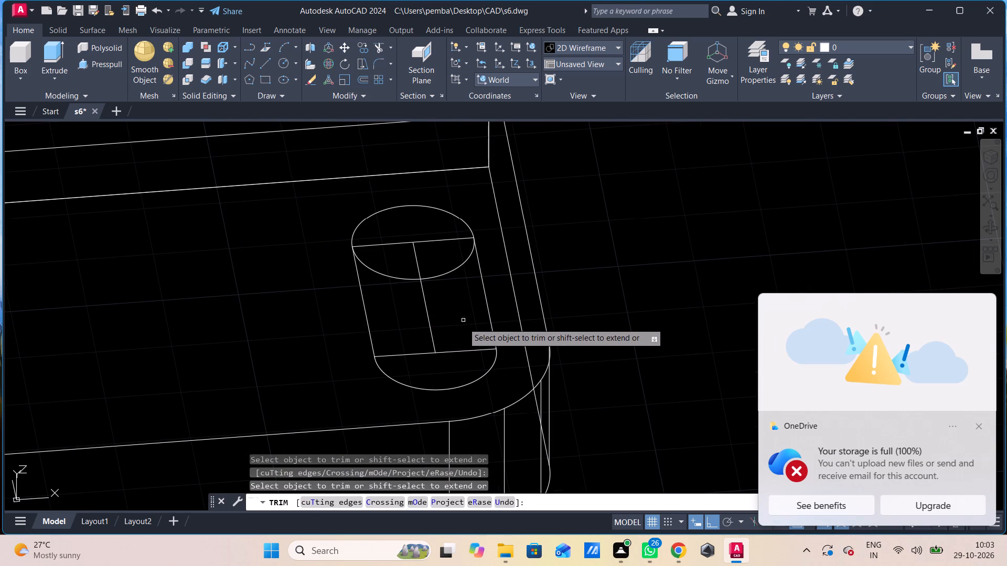
{"action": "left_click", "coordinate": [428, 352]}
{"action": "left_click", "coordinate": [438, 351]}
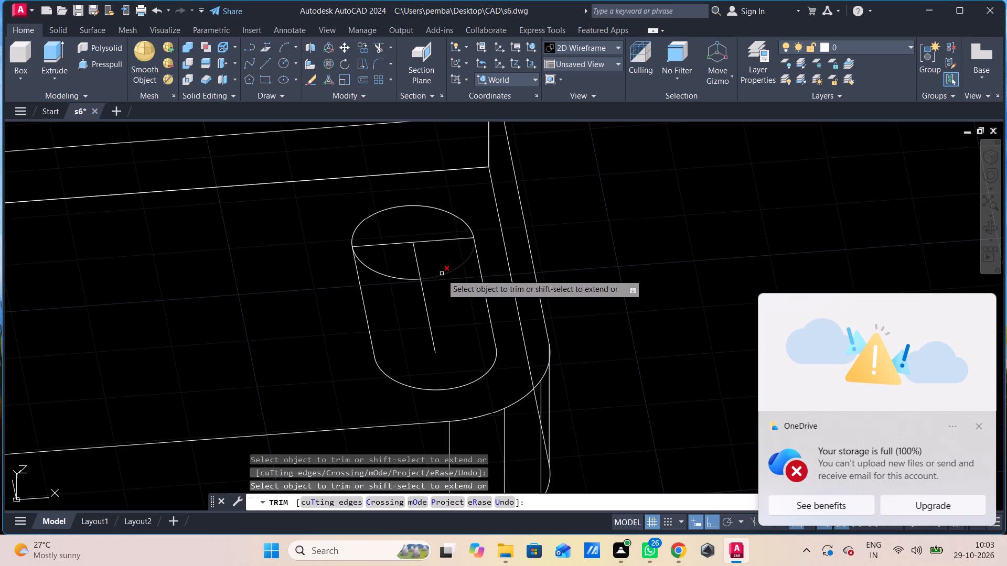
{"action": "left_click", "coordinate": [442, 274]}
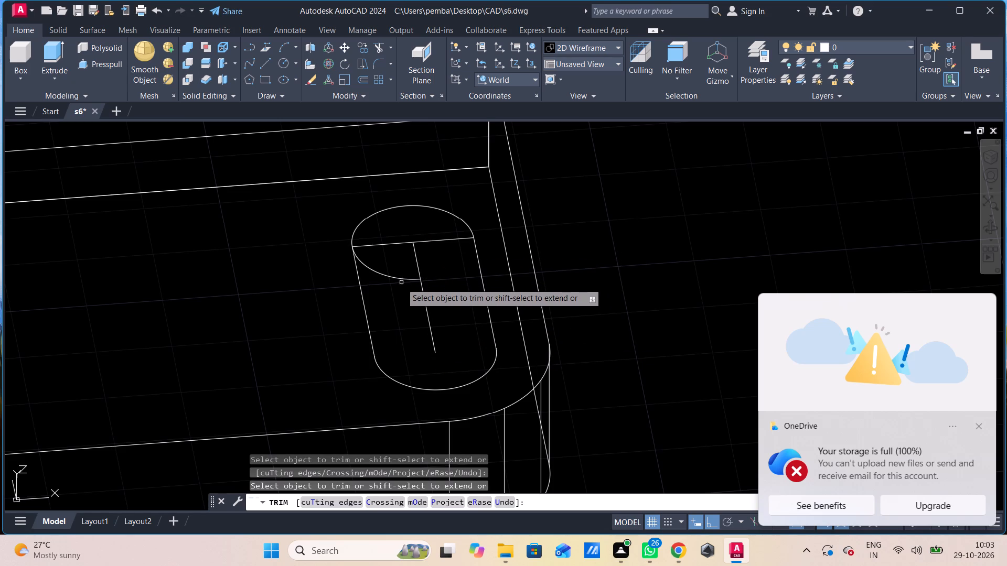
{"action": "left_click", "coordinate": [401, 279]}
{"action": "left_click", "coordinate": [415, 262]}
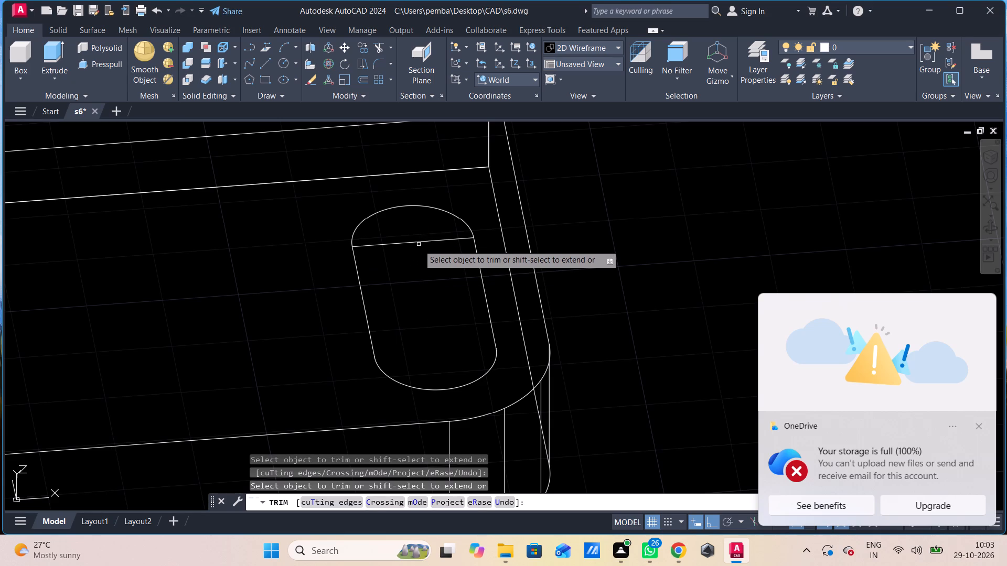
{"action": "left_click", "coordinate": [419, 243]}
{"action": "key", "text": "Escape"}
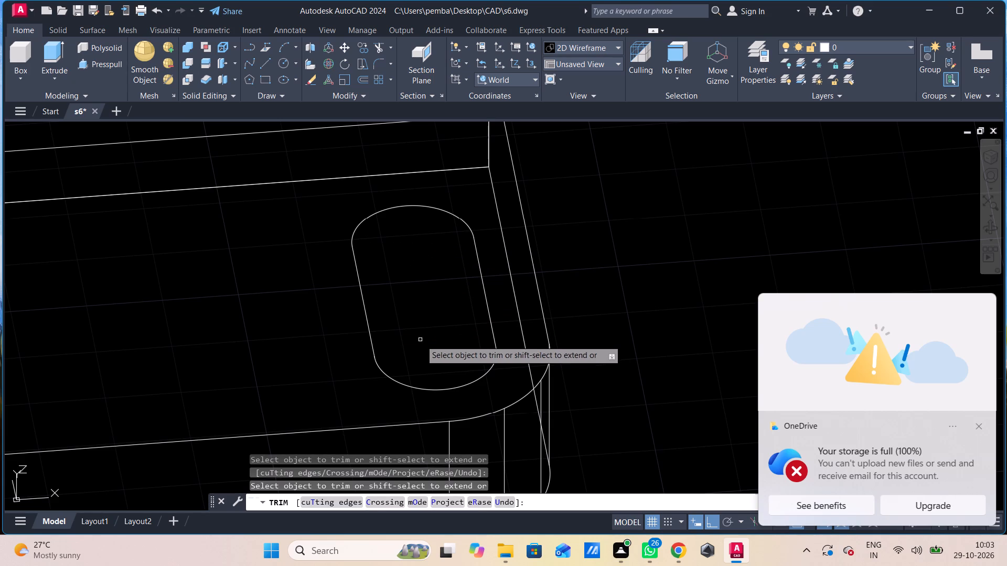
Presspull the second closed slot outline down through the full thickness of the base block.
{"action": "left_click", "coordinate": [102, 62]}
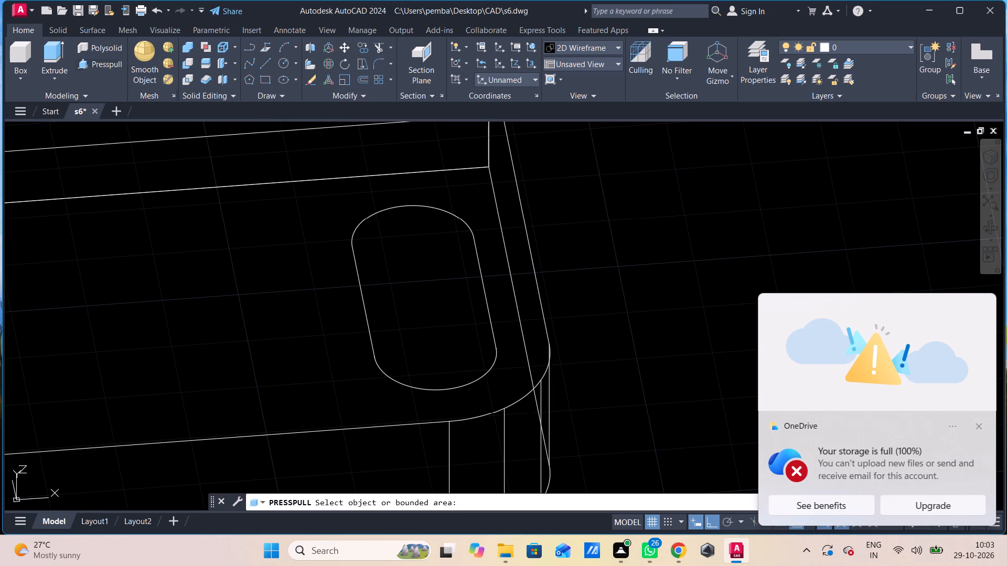
{"action": "left_click", "coordinate": [394, 271]}
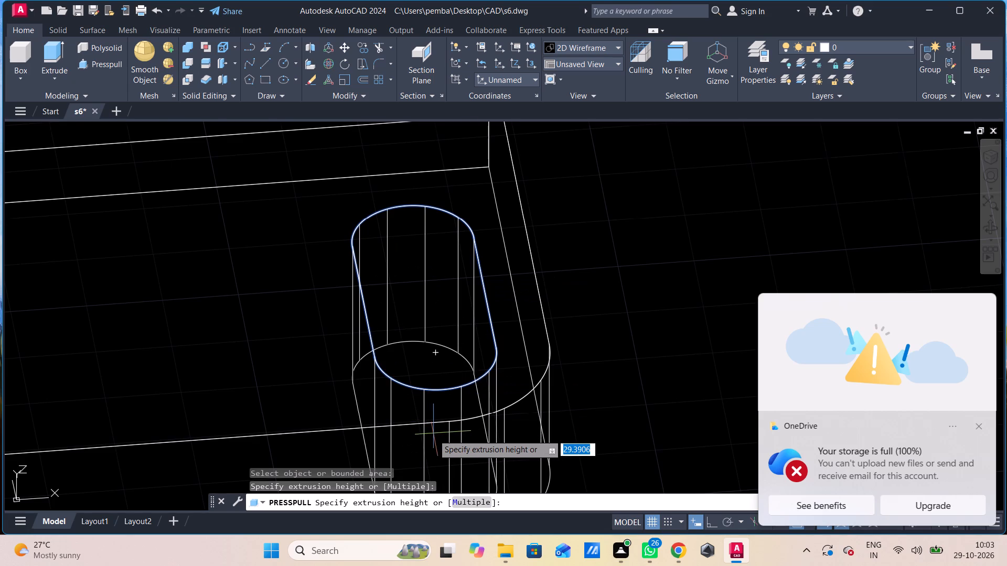
{"action": "scroll", "coordinate": [433, 434], "scroll_direction": "down", "scroll_amount": 2}
{"action": "middle_click_drag", "start_coordinate": [440, 411], "coordinate": [421, 356]}
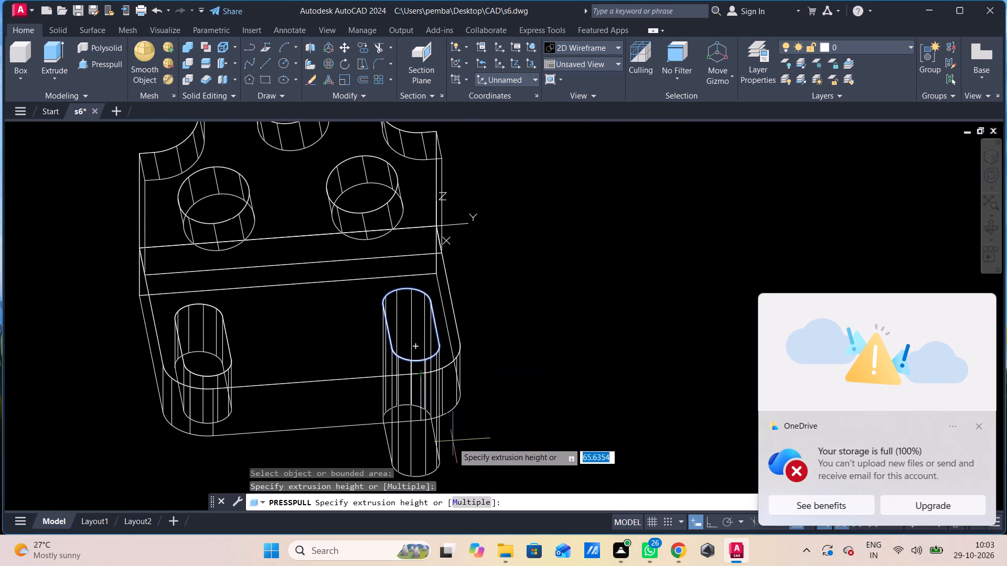
{"action": "left_click", "coordinate": [453, 453]}
{"action": "scroll", "coordinate": [454, 446], "scroll_direction": "down", "scroll_amount": 1}
{"action": "key", "text": "Escape"}
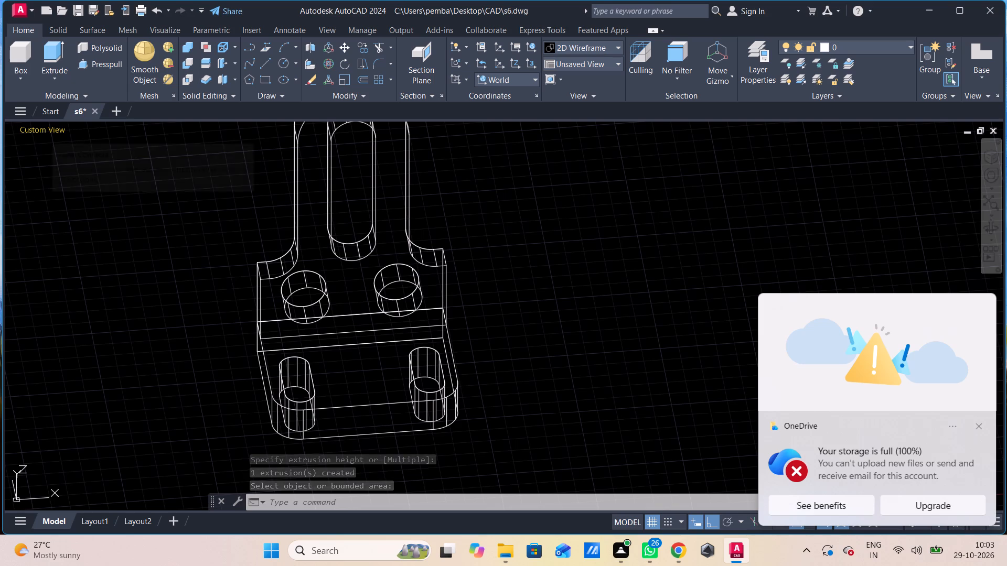
Set the visual style to Shades of Gray and show the whole bracket from a three-quarter angle.
{"action": "left_click", "coordinate": [110, 126]}
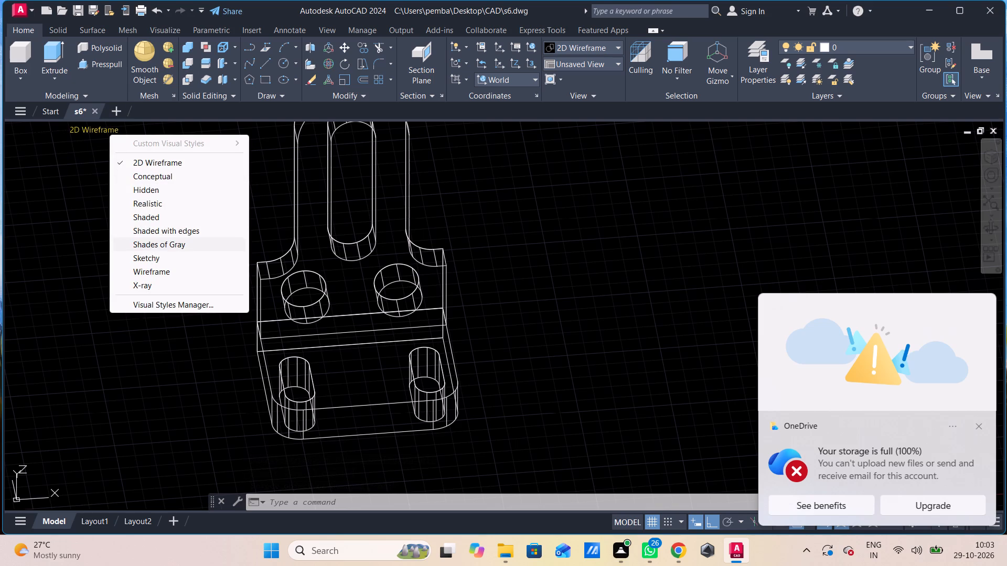
{"action": "left_click", "coordinate": [148, 248]}
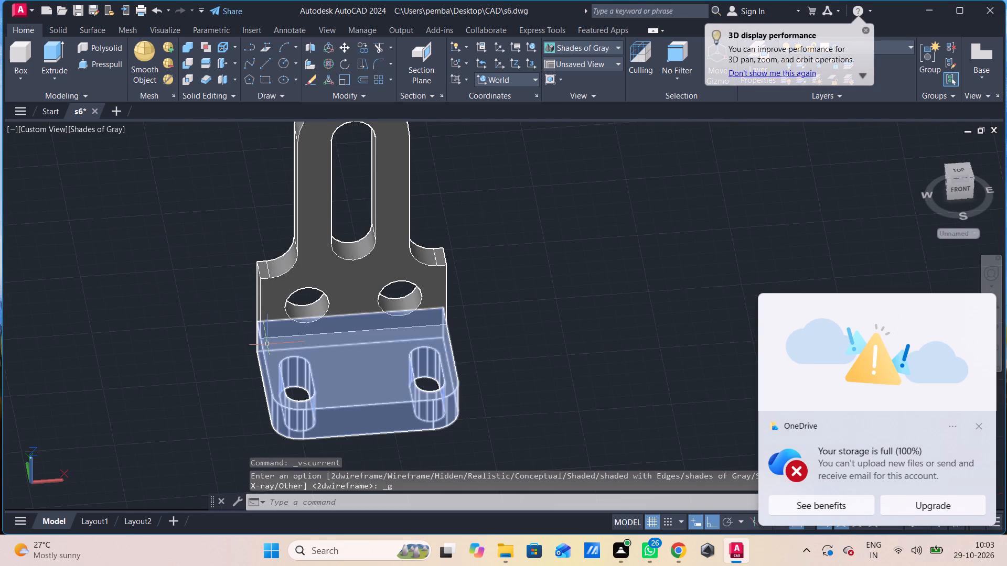
{"action": "middle_click", "coordinate": [267, 345], "text": "ctrl"}
{"action": "middle_click_drag", "start_coordinate": [268, 346], "coordinate": [324, 315], "text": "shift"}
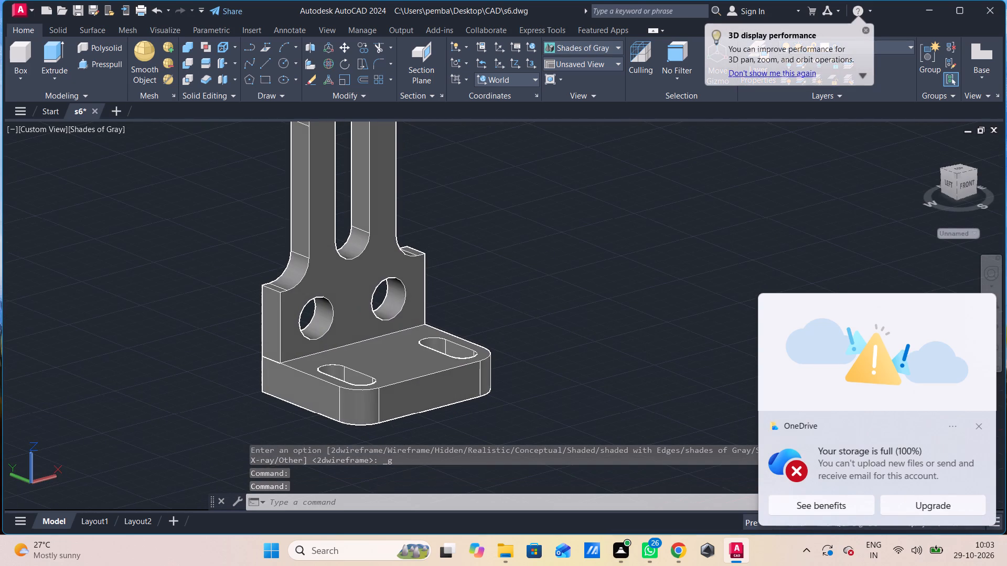
{"action": "scroll", "coordinate": [324, 315], "scroll_direction": "down", "scroll_amount": 1}
{"action": "middle_click_drag", "start_coordinate": [324, 315], "coordinate": [361, 300]}
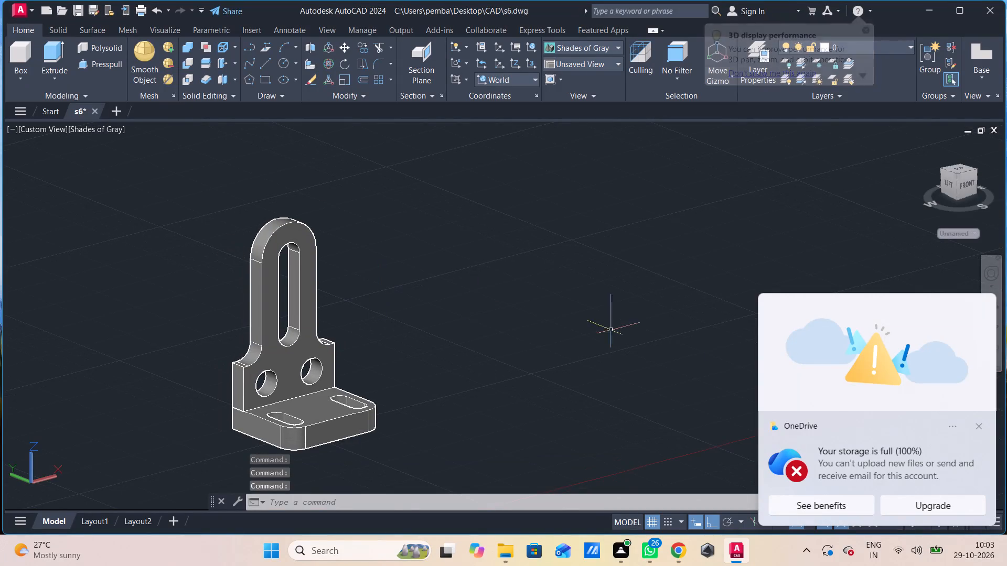
Dismiss the OneDrive storage notification.
{"action": "left_click", "coordinate": [981, 425]}
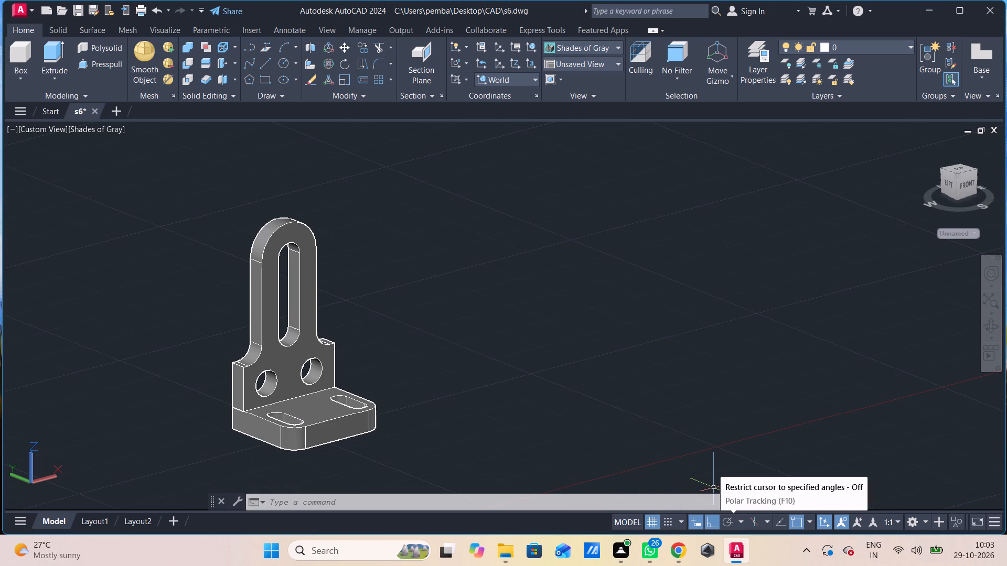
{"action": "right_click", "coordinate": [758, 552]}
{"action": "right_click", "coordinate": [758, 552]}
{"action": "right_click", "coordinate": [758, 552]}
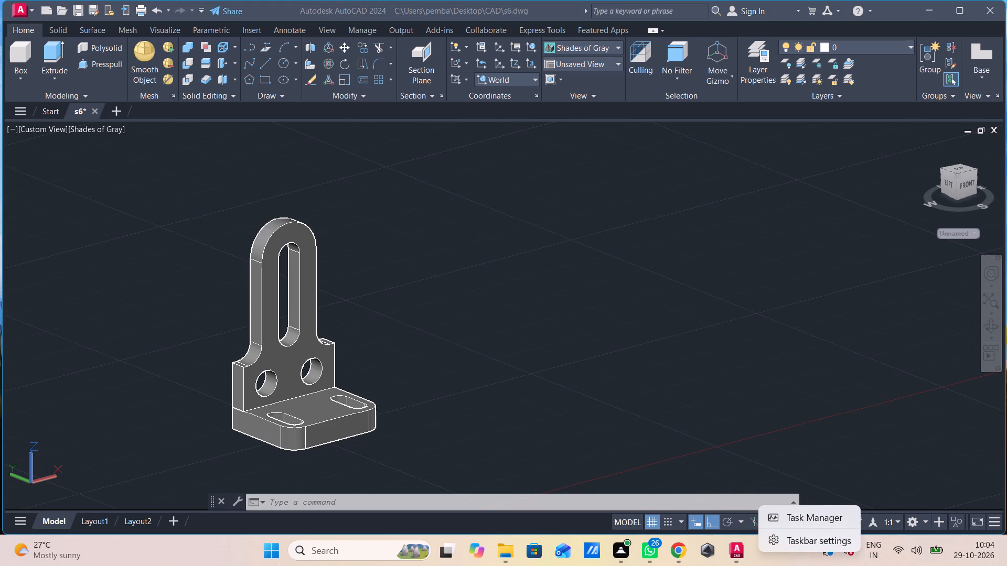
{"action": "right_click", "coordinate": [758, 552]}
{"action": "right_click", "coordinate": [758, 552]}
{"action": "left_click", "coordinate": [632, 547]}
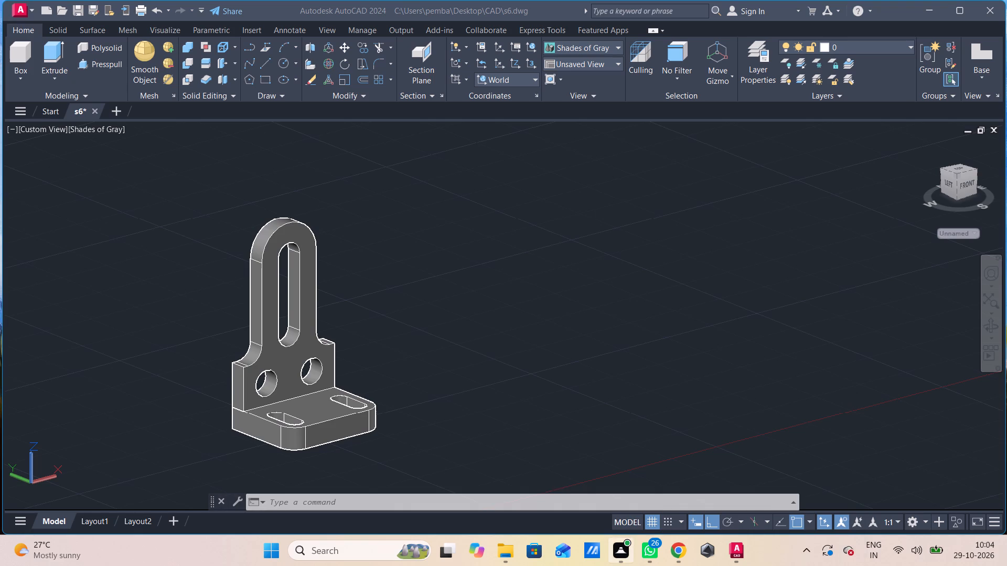